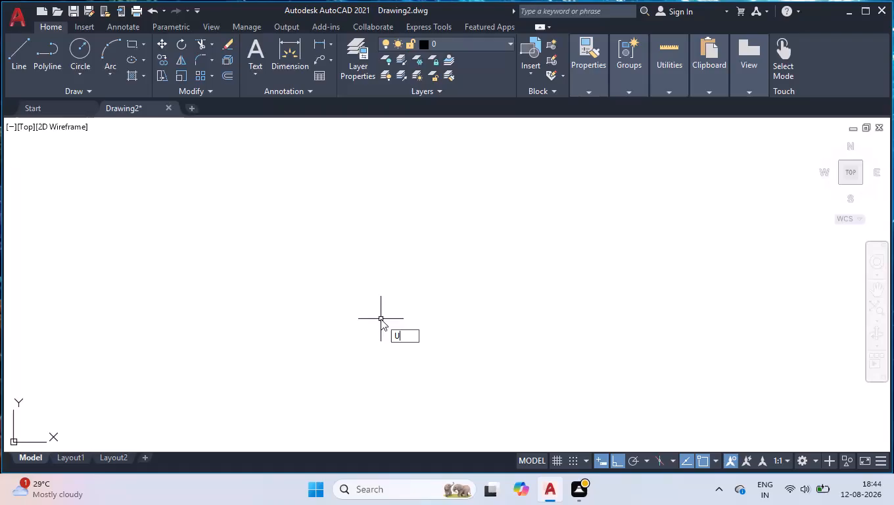
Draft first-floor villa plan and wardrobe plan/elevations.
Configure the drawing units to Engineering length with 0'-0.0" precision and inches as the insertion scale.
key(n)
key(Return)
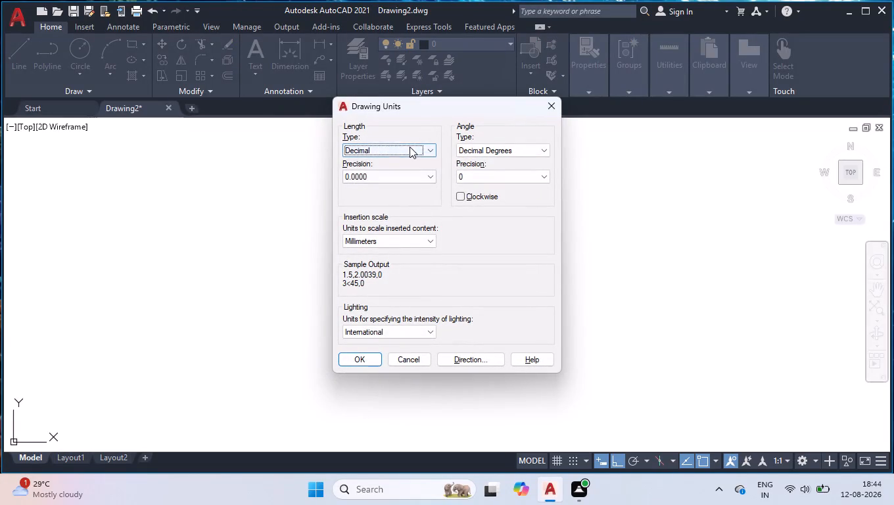
click(410, 147)
click(386, 180)
click(375, 181)
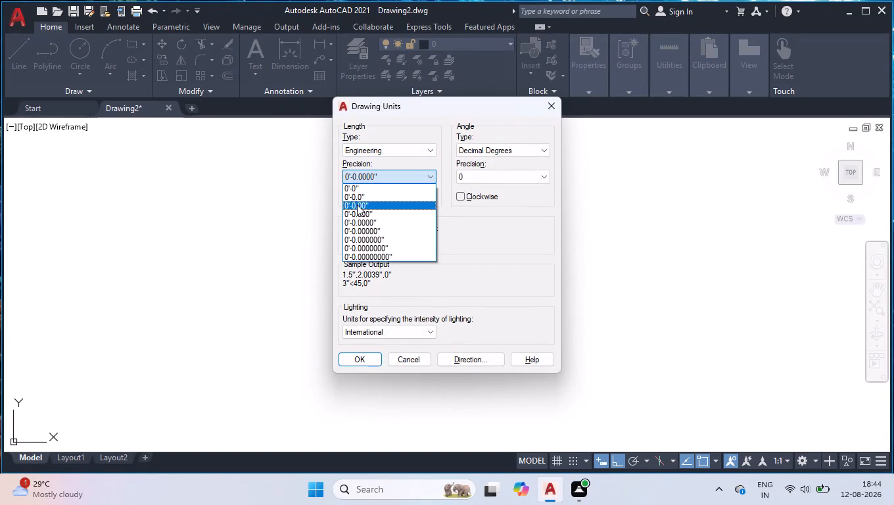
click(360, 196)
click(354, 242)
click(355, 262)
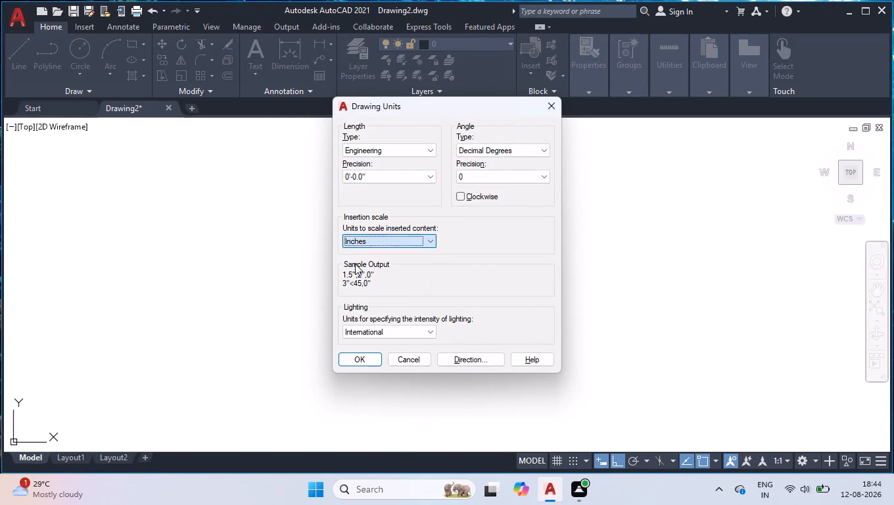
click(344, 358)
Modify the ISO-25 dimension style's primary units to Engineering format with 0'-0.0" precision.
key(d)
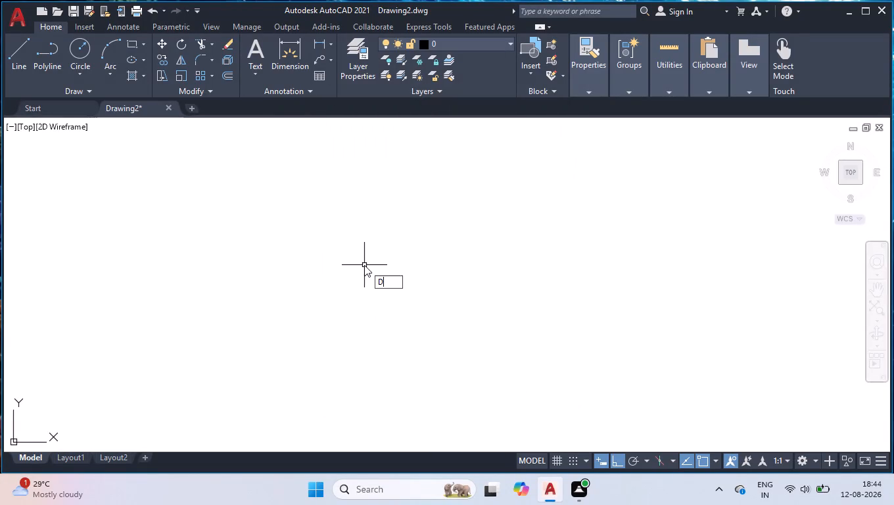
key(Return)
click(576, 212)
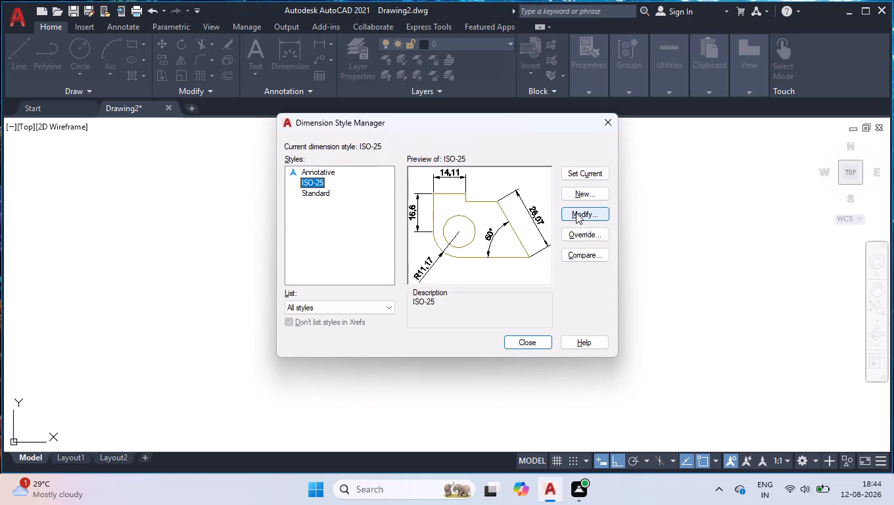
click(376, 122)
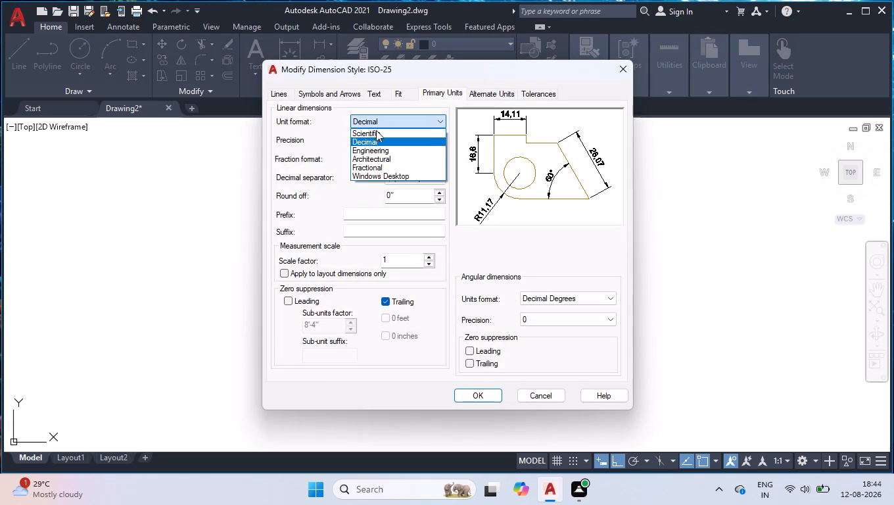
click(375, 149)
click(378, 139)
click(372, 160)
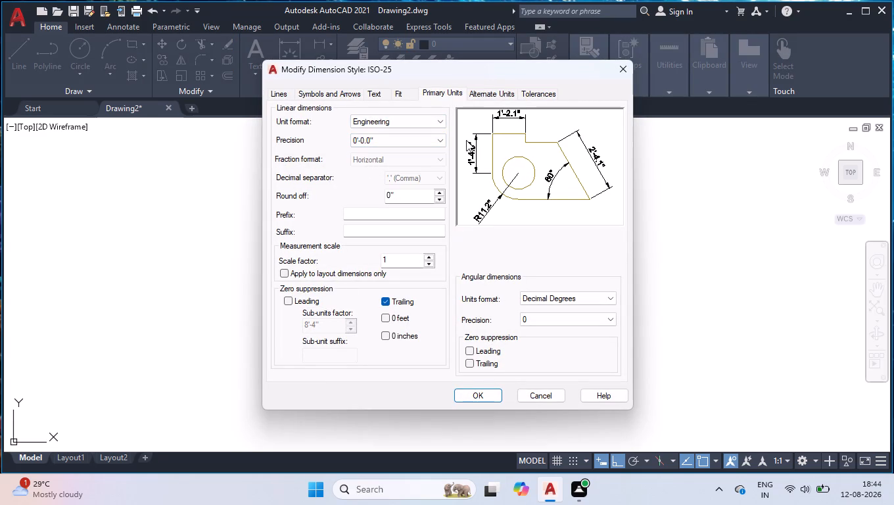
Set the dimension style's first, second and leader arrowheads to Oblique.
click(282, 92)
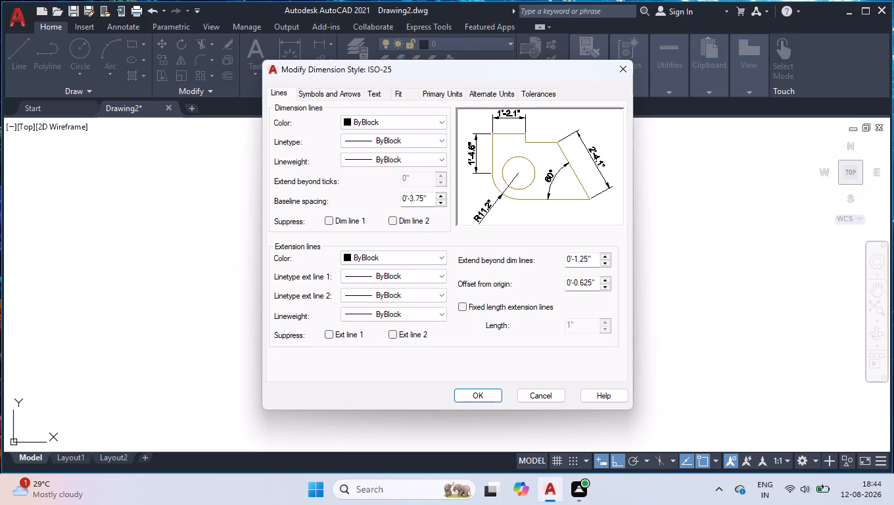
click(333, 92)
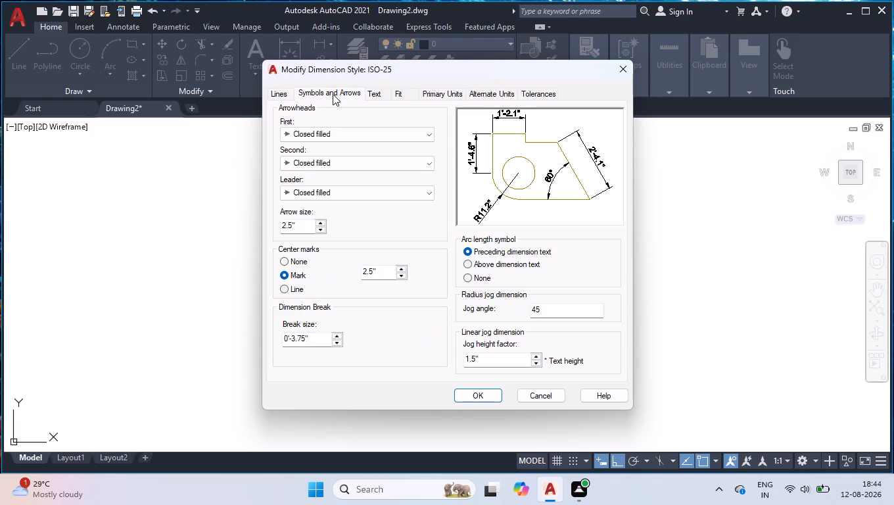
click(319, 132)
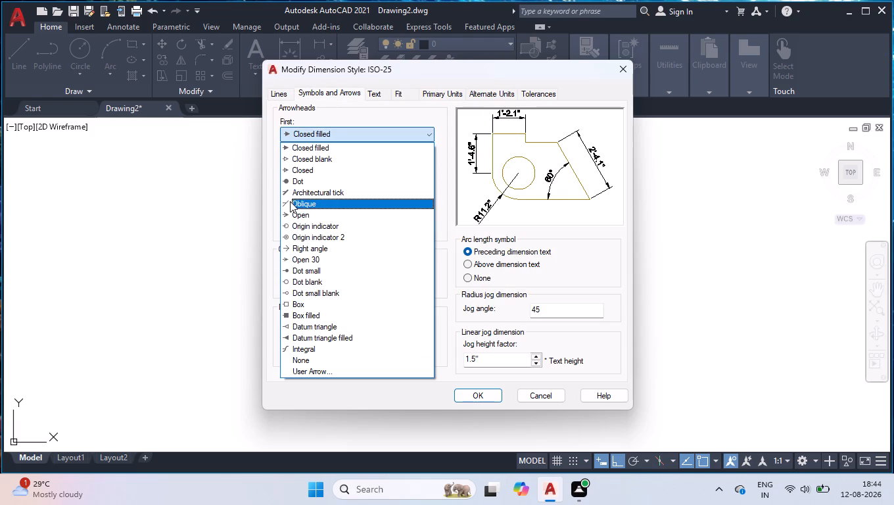
click(290, 201)
click(306, 190)
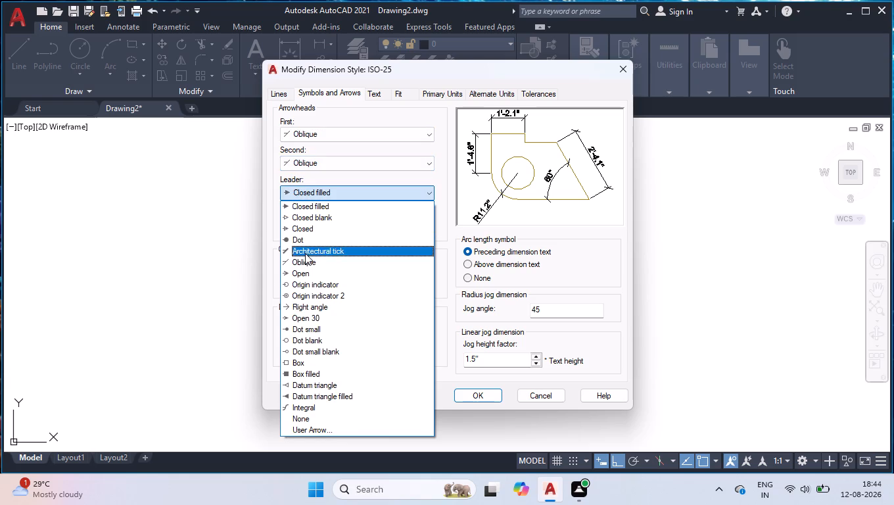
click(305, 264)
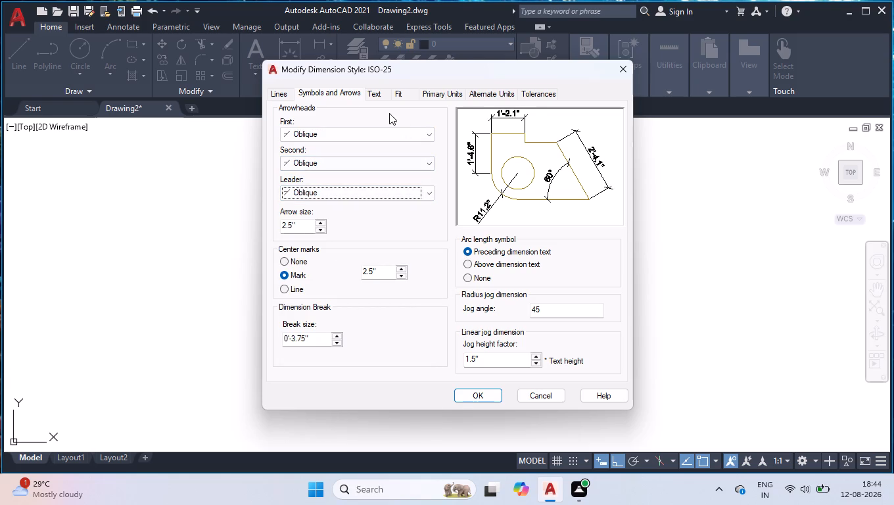
Set the dimension text's vertical placement to Centered, save the style changes and make ISO-25 the current style.
click(285, 99)
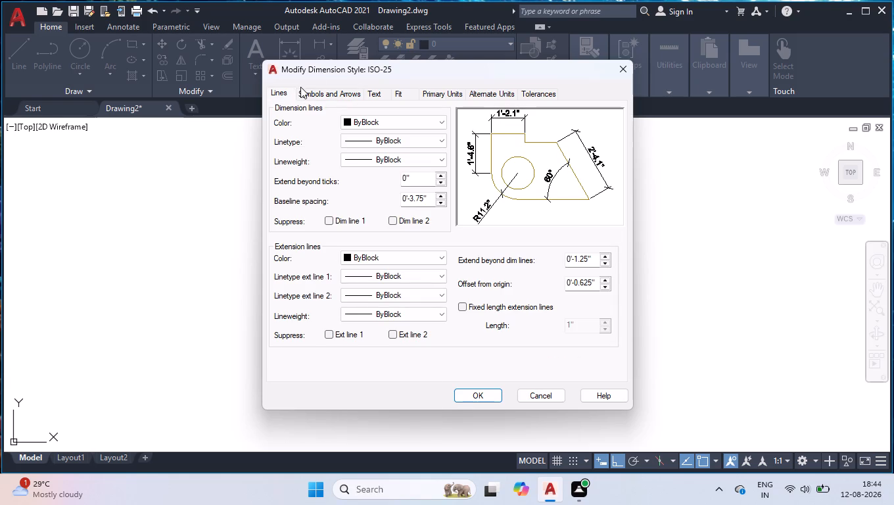
click(384, 92)
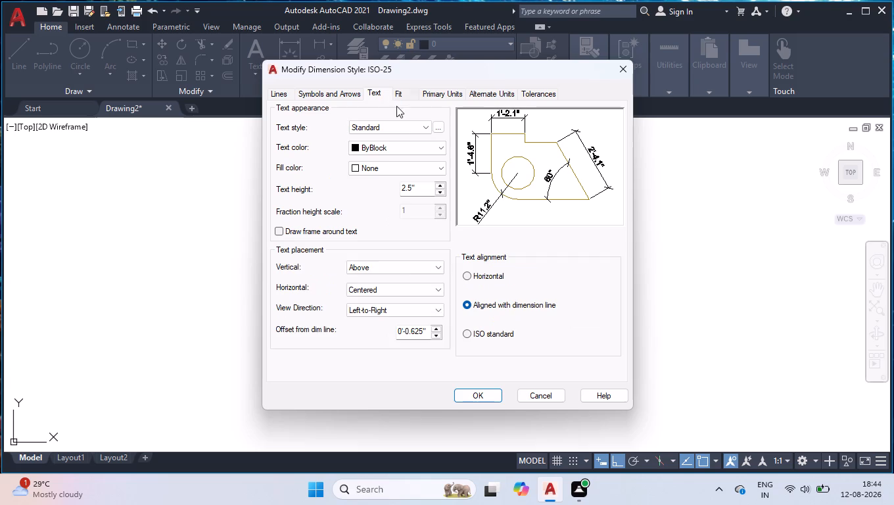
click(396, 269)
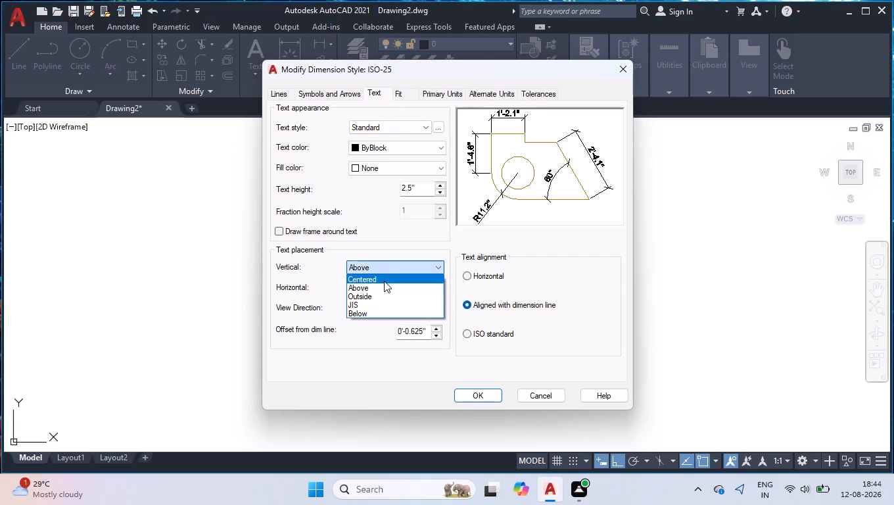
click(385, 279)
click(459, 396)
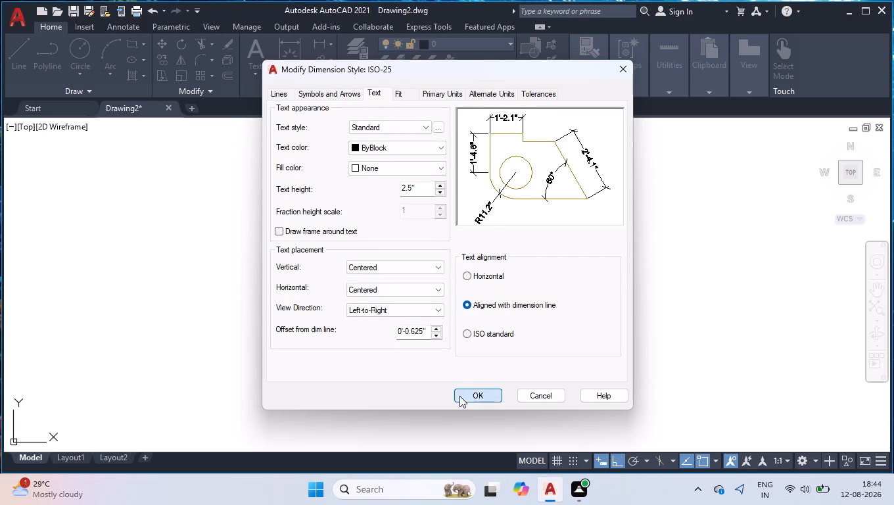
click(576, 169)
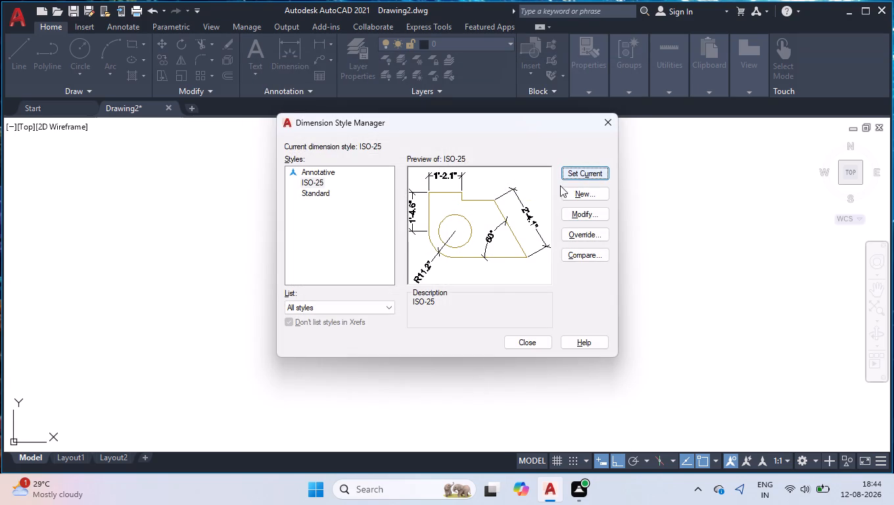
click(527, 339)
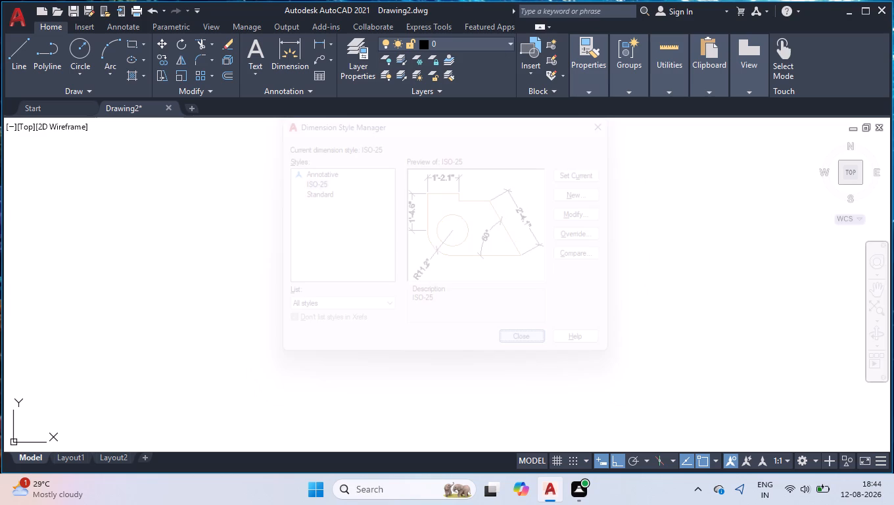
key(Escape)
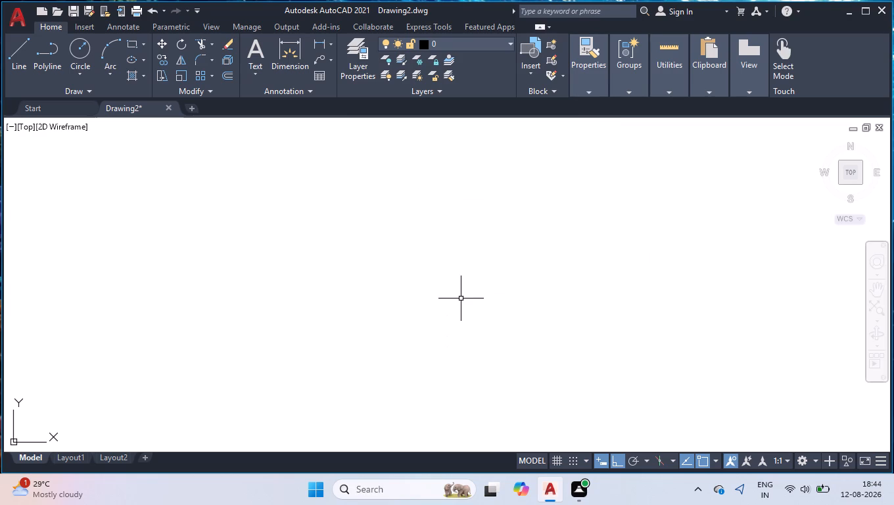
Switch to the clean-screen display to enlarge the drawing area.
key(l)
key(Return)
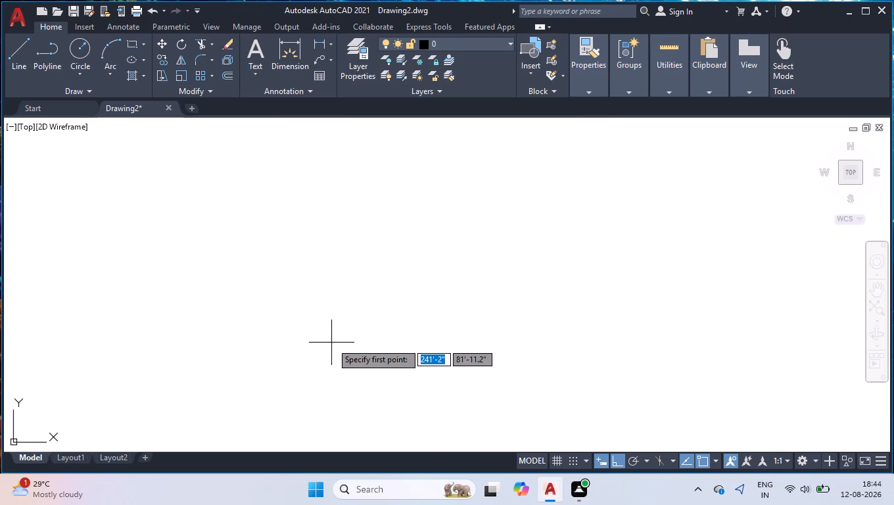
key(ctrl+0)
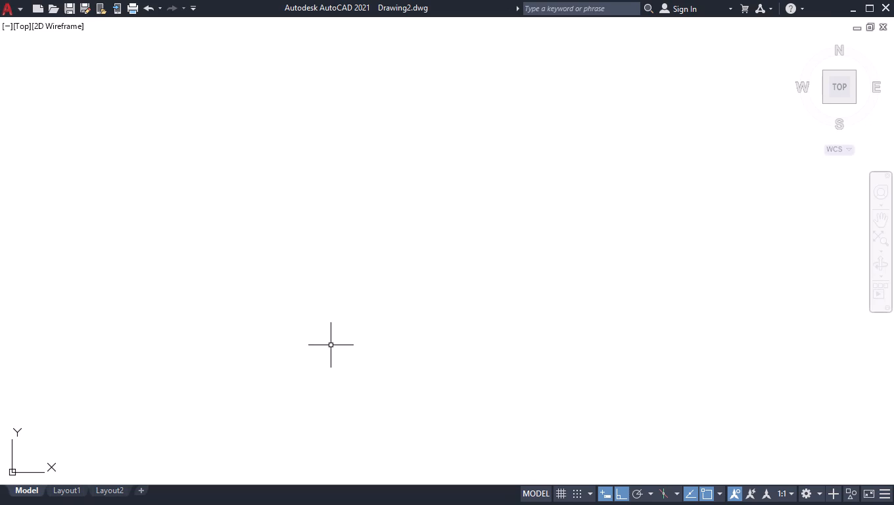
Draw a closed rectangular outline from lines, 43' wide by 28' high.
key(l)
key(Return)
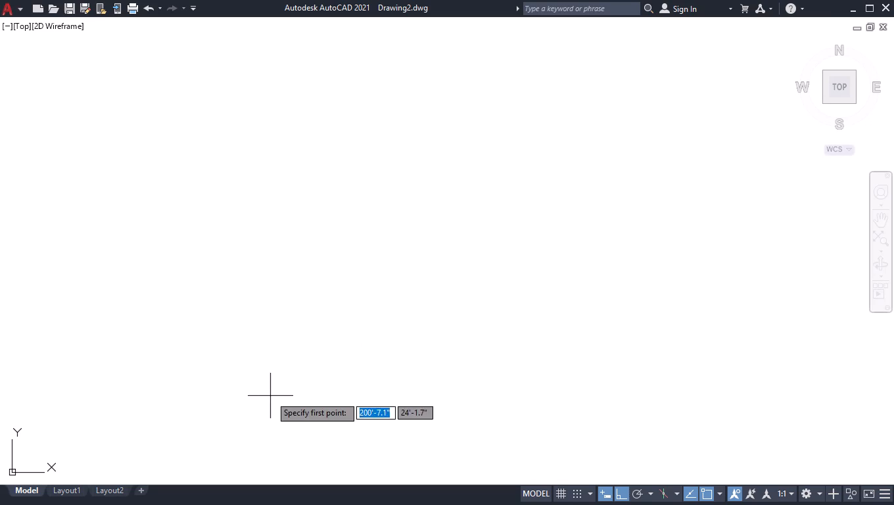
click(270, 395)
text(43')
key(Return)
scroll(304, 371, up, 2)
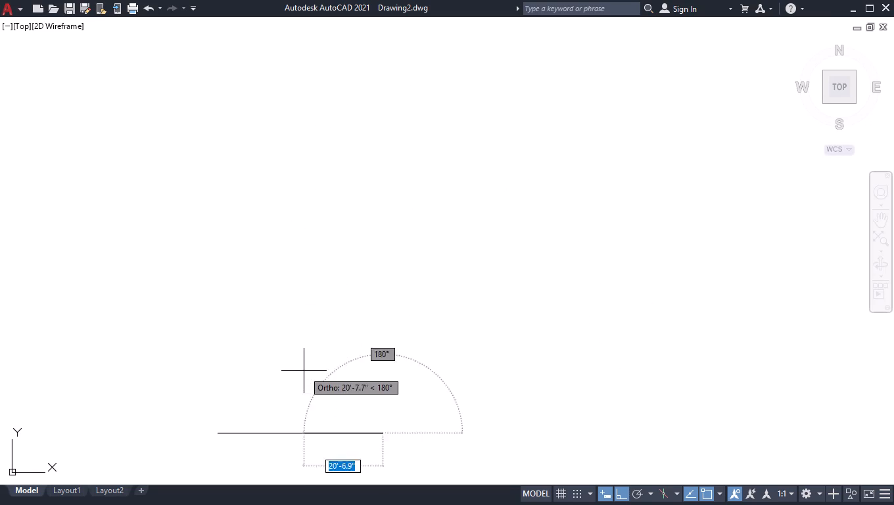
scroll(304, 371, up, 1)
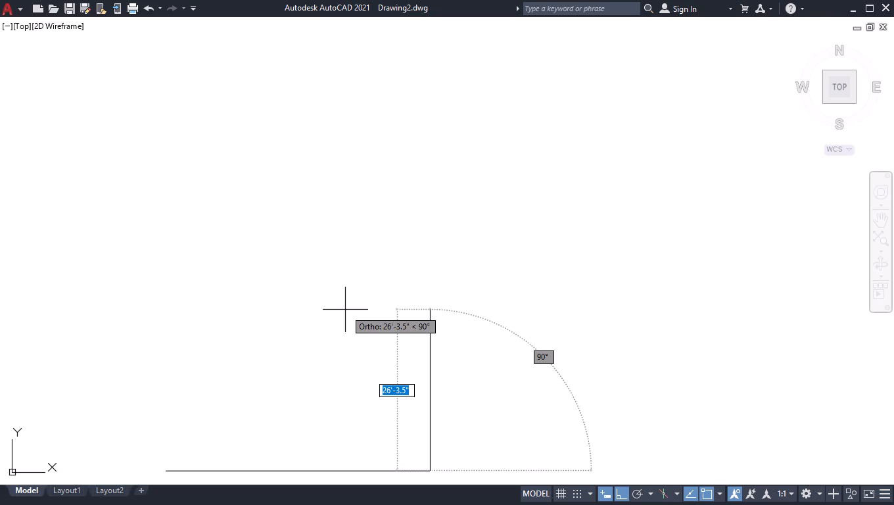
text(28')
key(Return)
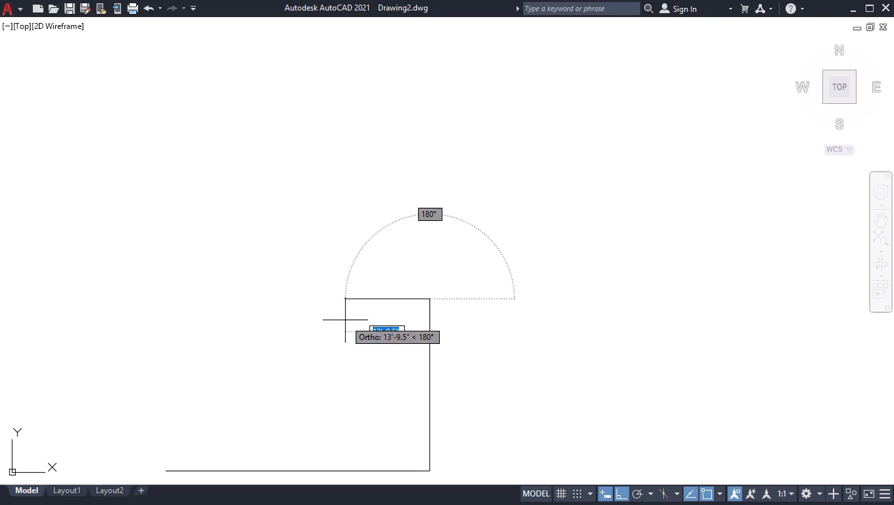
text(43')
key(Return)
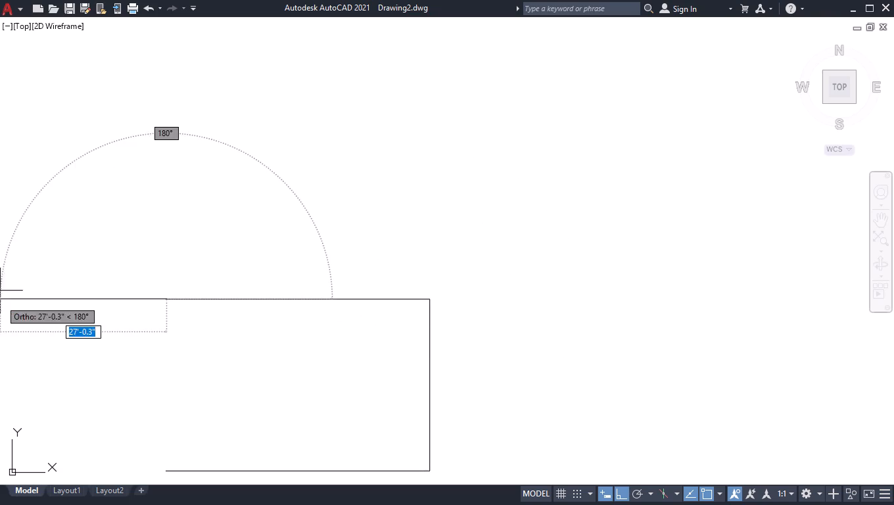
key(c)
key(Return)
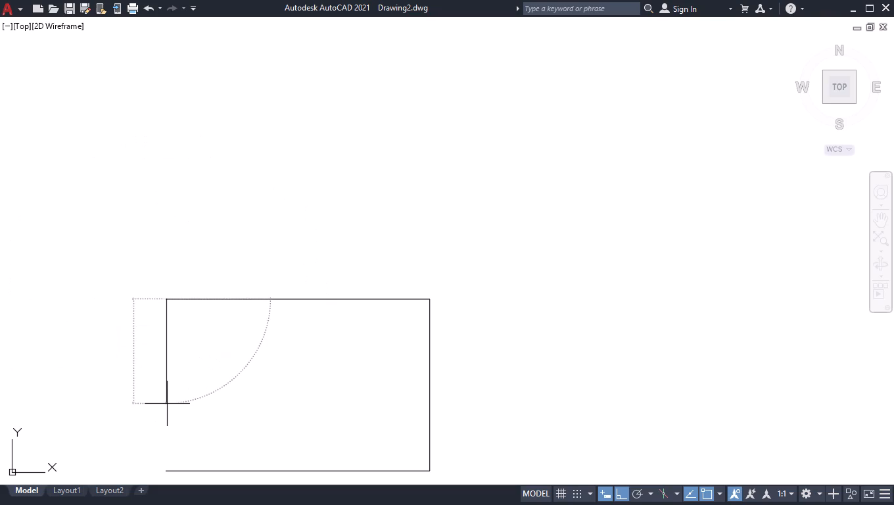
Offset all four sides of the rectangle 9" inward to form the outer walls' inner faces.
click(838, 84)
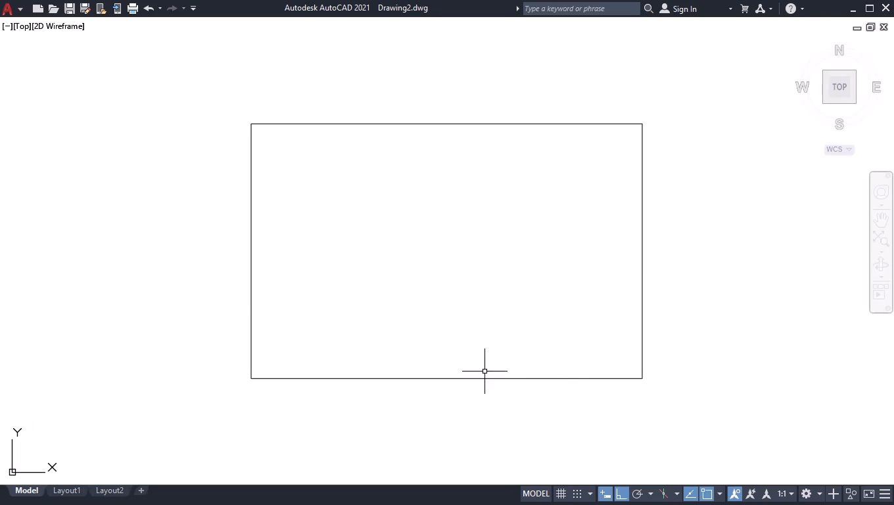
text(OFF)
key(Return)
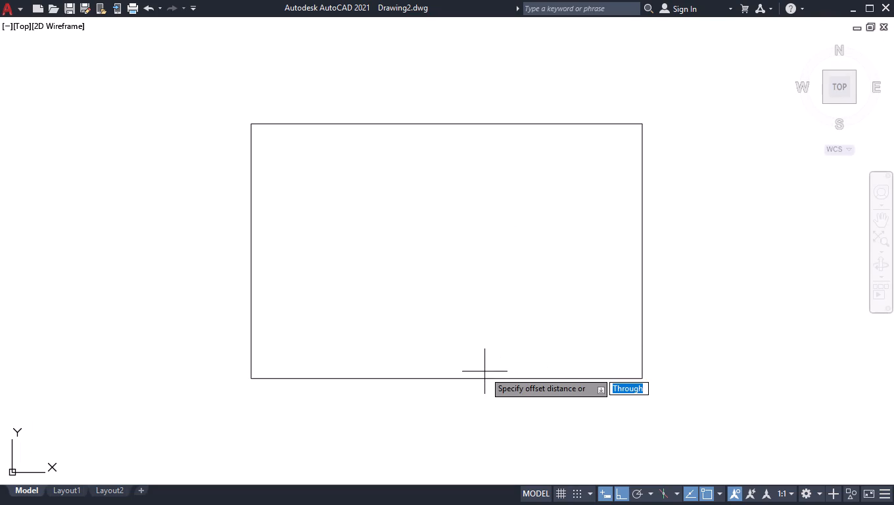
text(9")
key(Return)
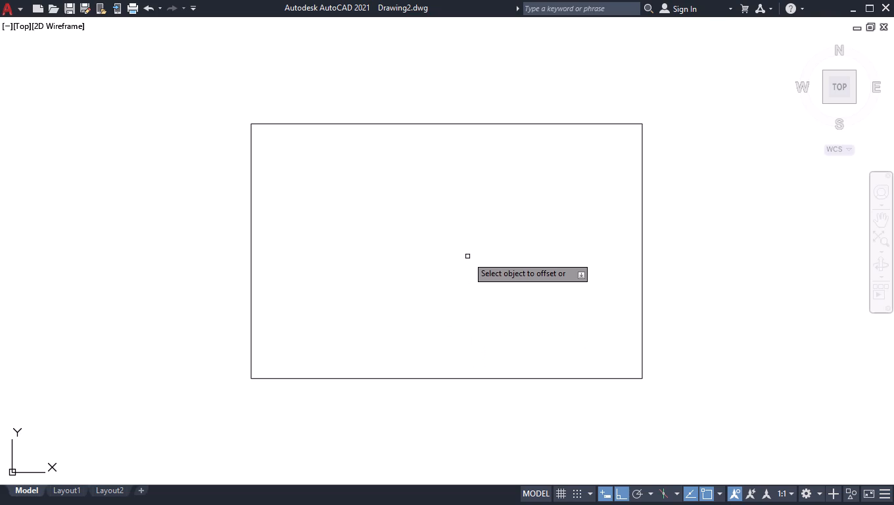
click(464, 122)
click(440, 190)
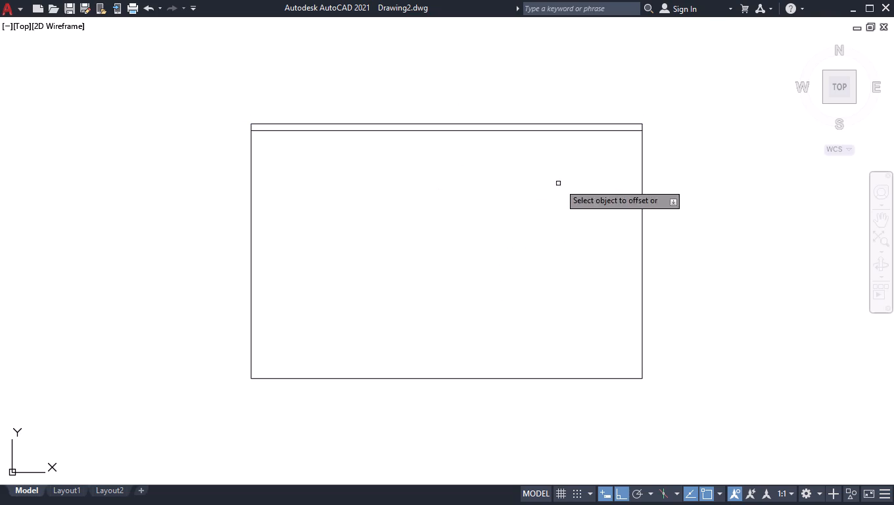
click(640, 225)
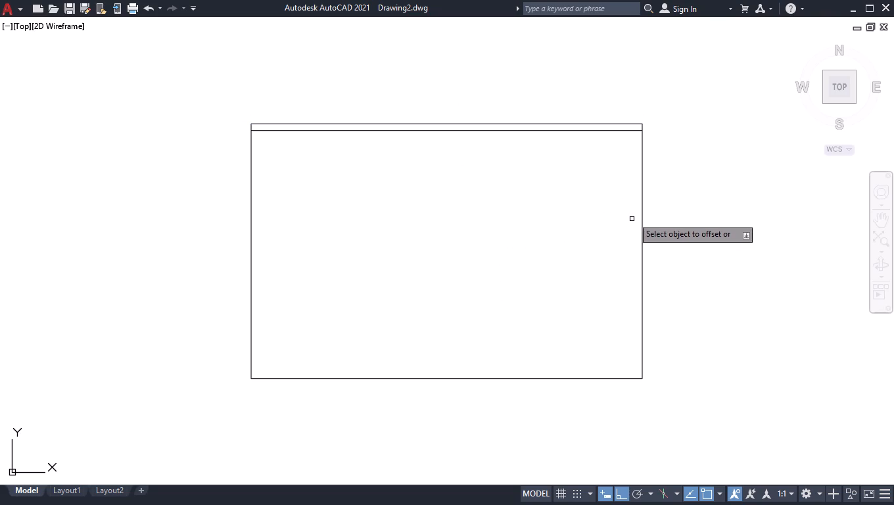
click(644, 201)
click(580, 220)
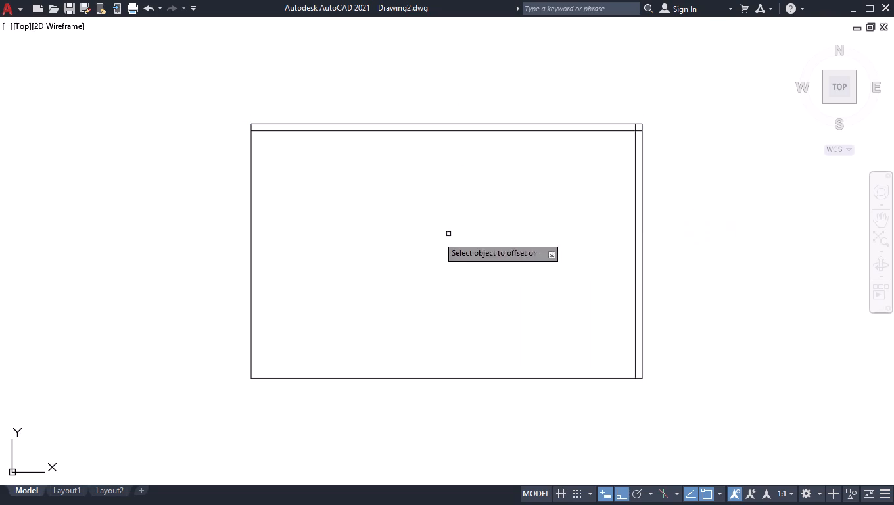
click(252, 246)
click(311, 251)
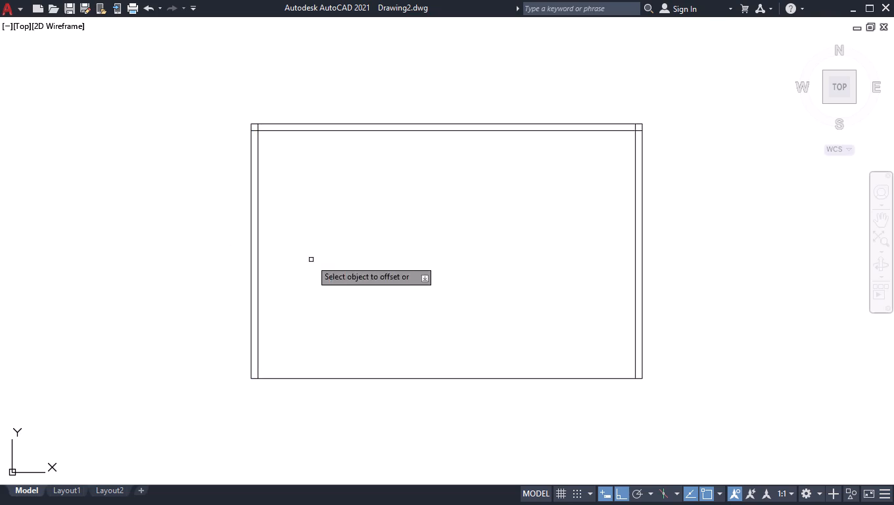
click(383, 378)
click(405, 337)
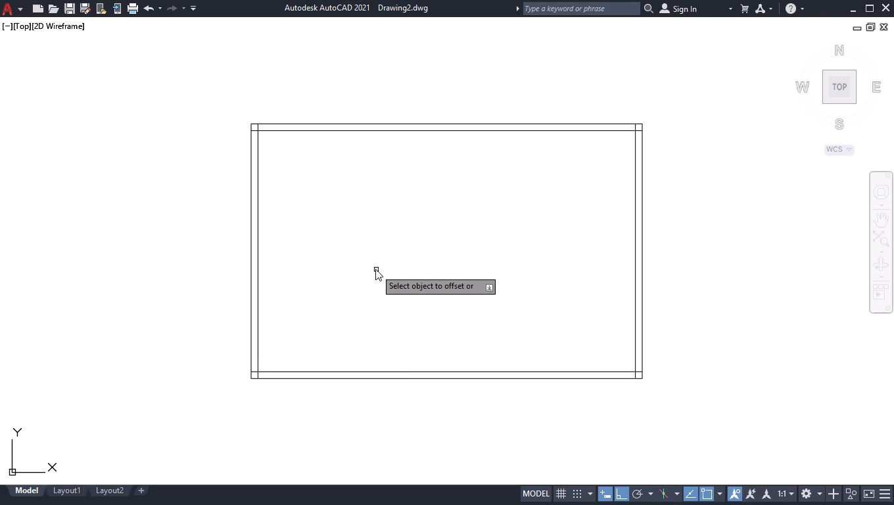
Offset the left wall's inner face 6'4" inward, and offset that new line 4.5" further right to form a partition.
click(258, 188)
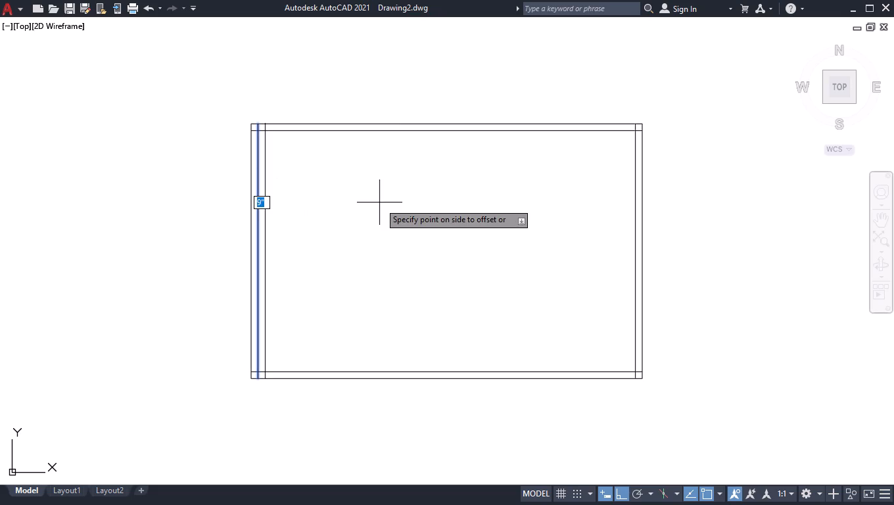
text(6'4")
key(Return)
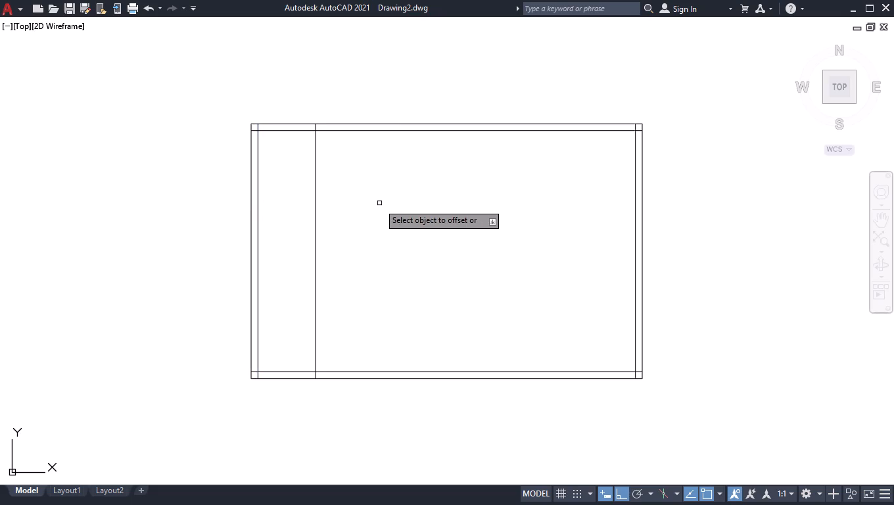
click(315, 164)
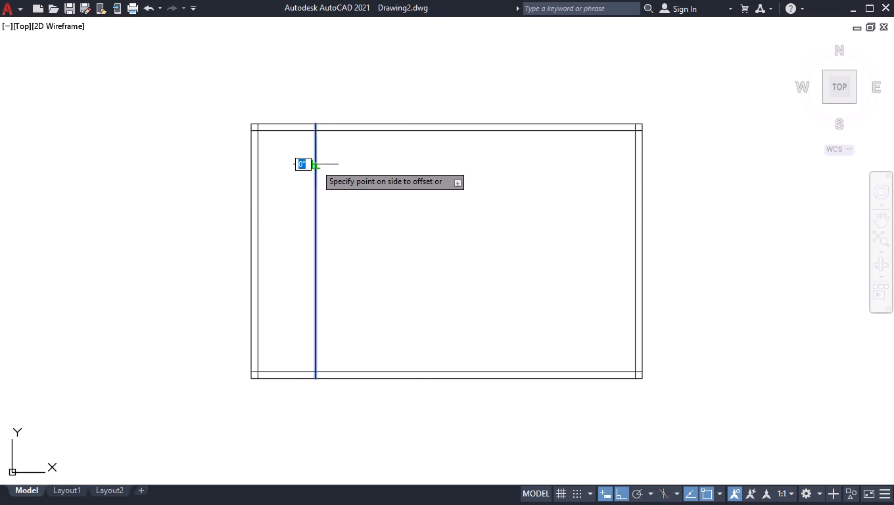
text(4.)
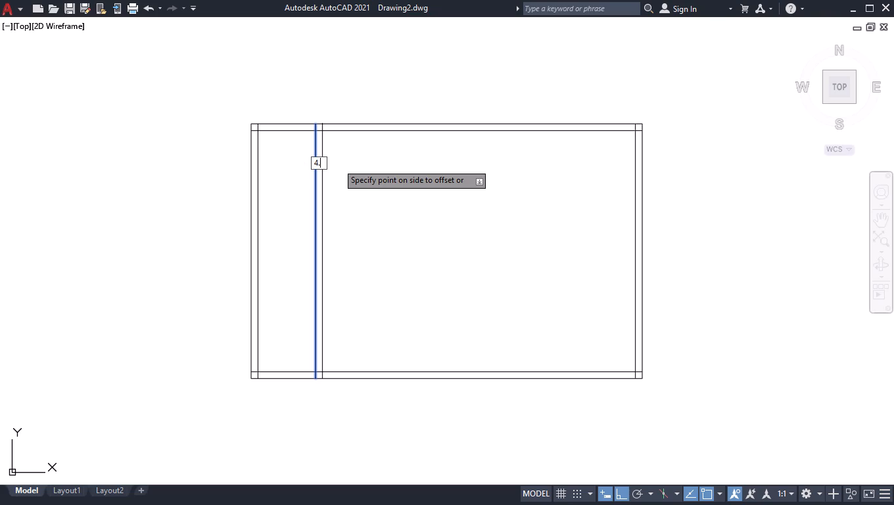
text(5")
key(Return)
key(bracketright)
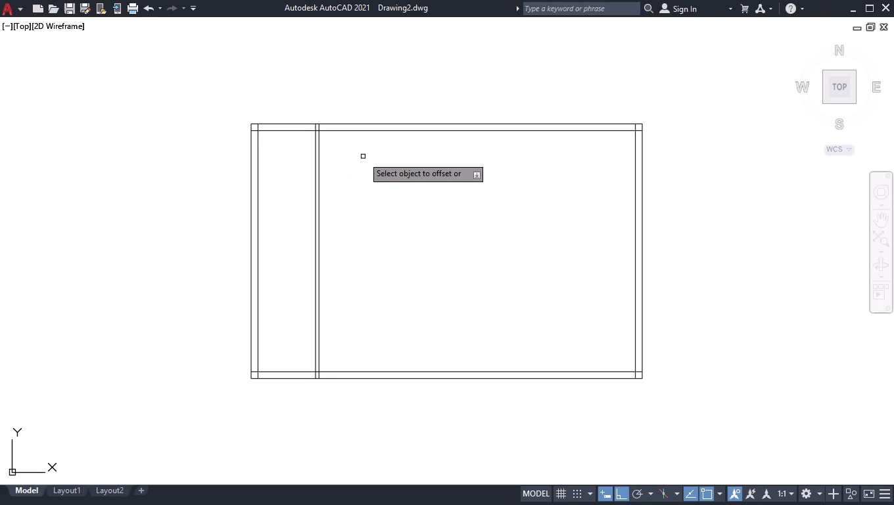
Offset the left partition's right face 6'4" to the right, and offset that new line 9" further for a second wall.
click(319, 149)
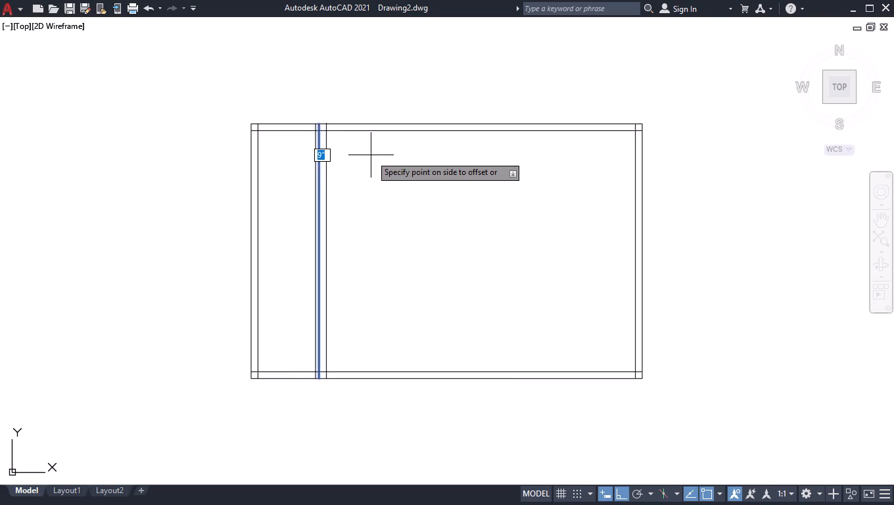
text(6'4)
key(shift+colon)
key(BackSpace)
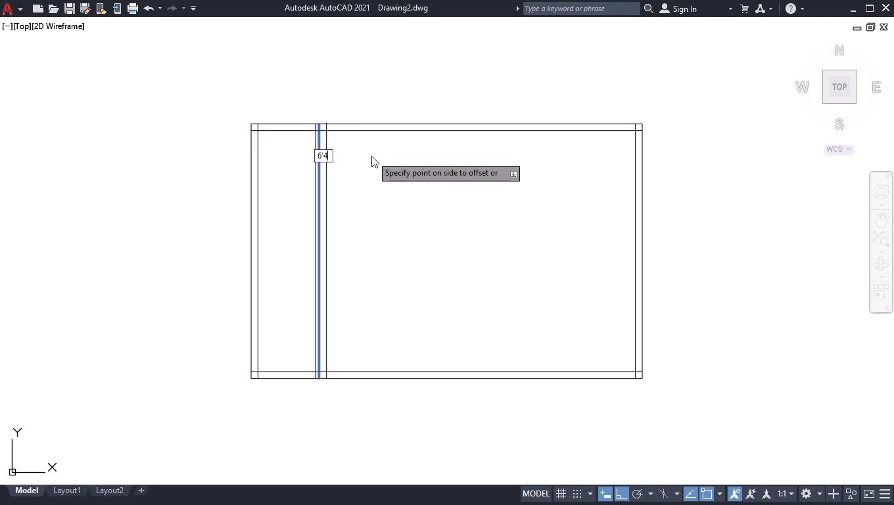
key(shift+quotedbl)
key(Return)
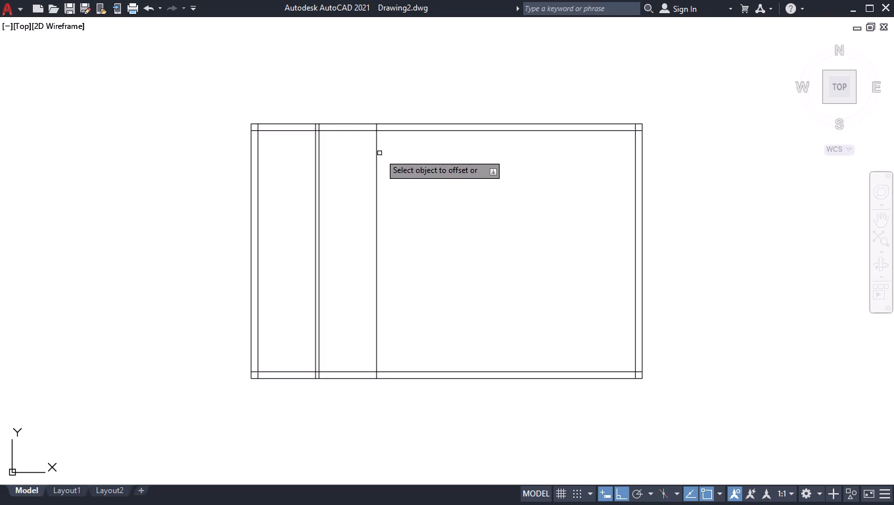
click(377, 157)
click(410, 155)
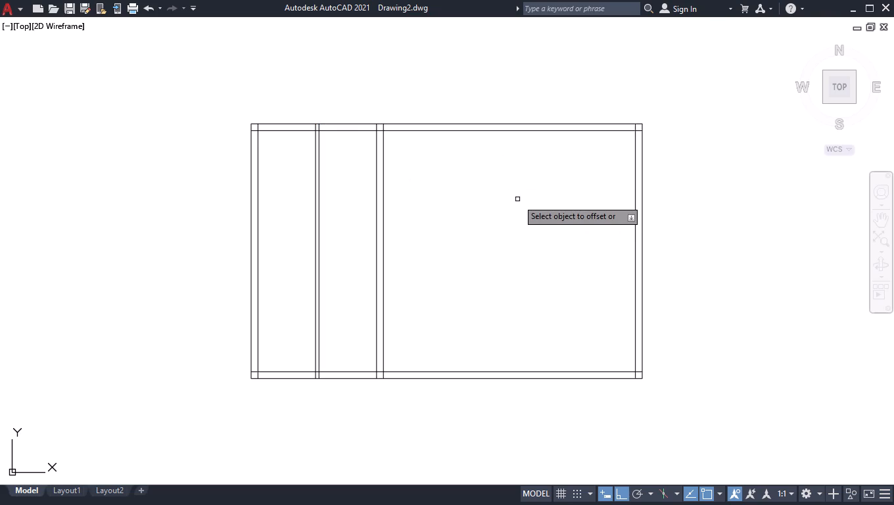
Offset the right wall's inner face 6'4" inward, and offset that new line 4.5" further left to form a partition.
click(634, 153)
text(6'4")
key(Return)
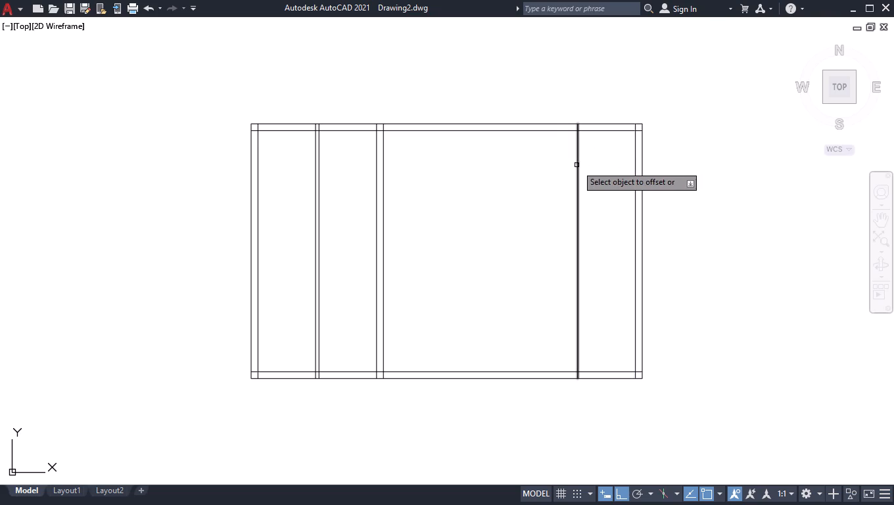
click(578, 157)
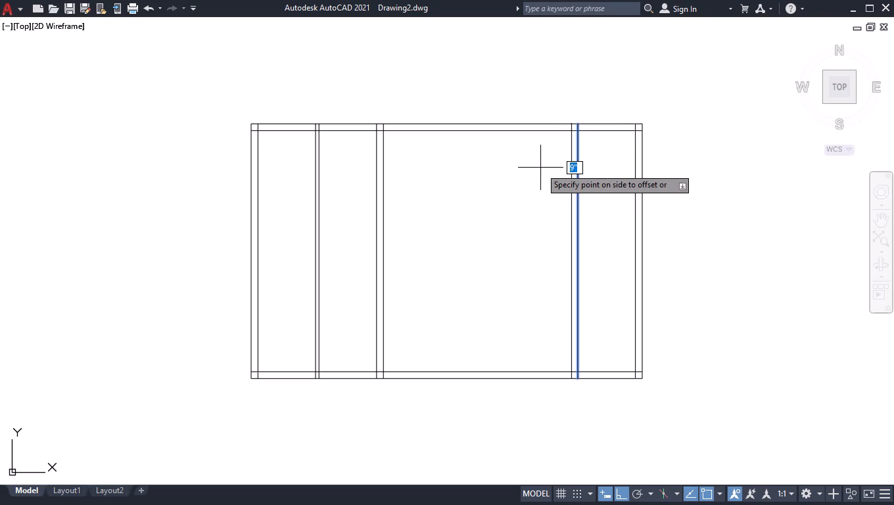
key(4)
text(.5")
key(Return)
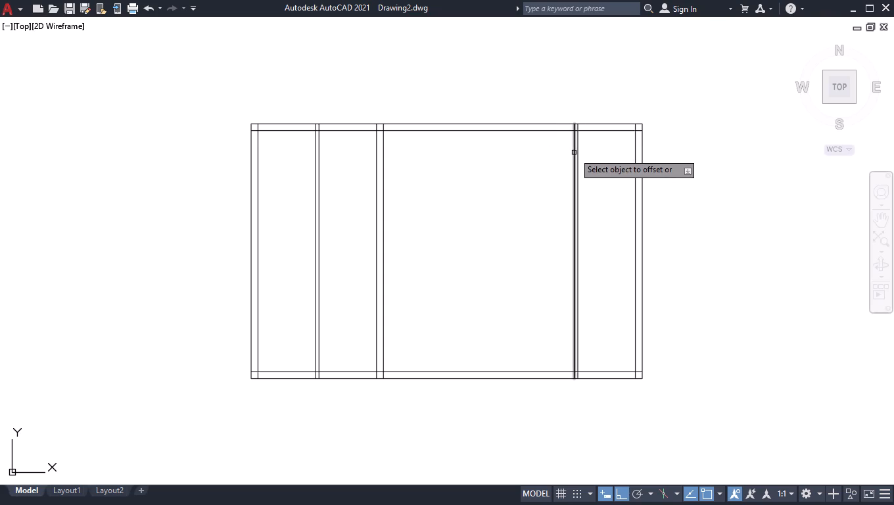
Offset the right partition's left face 6'4" to the left, and offset that new line 9" further for another wall.
click(574, 153)
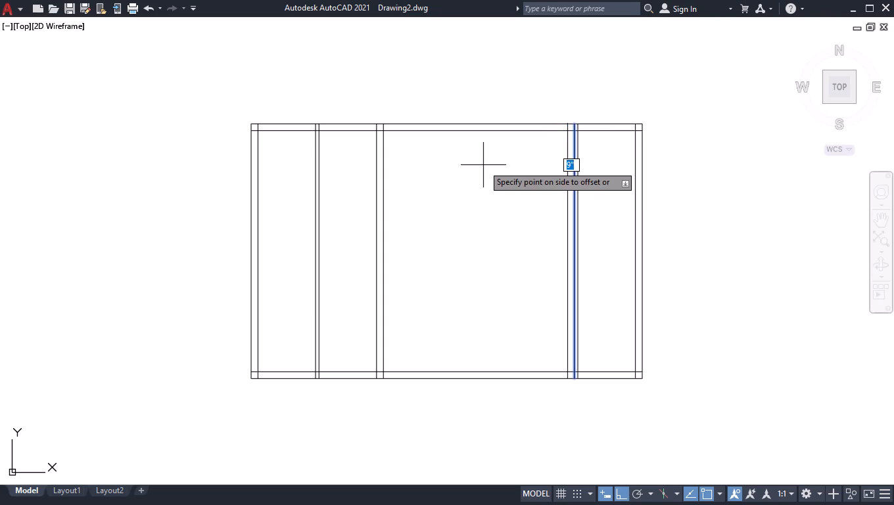
text(6'4")
key(Return)
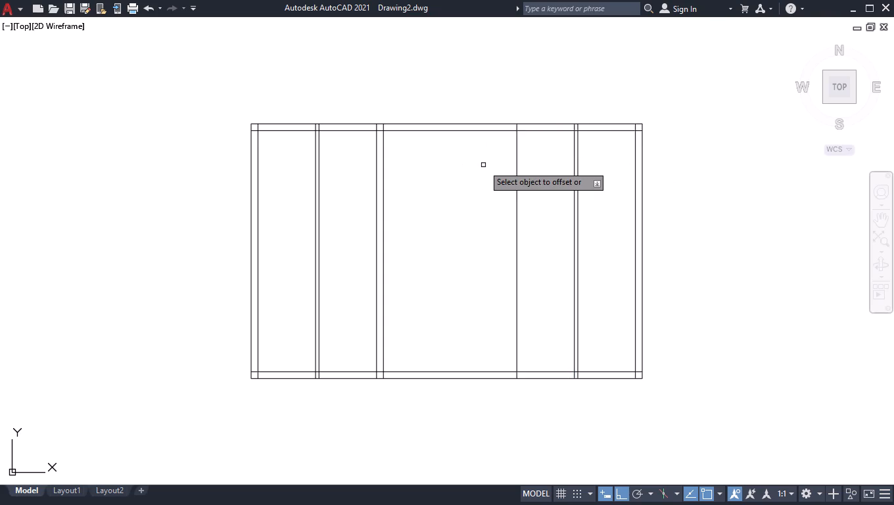
click(516, 168)
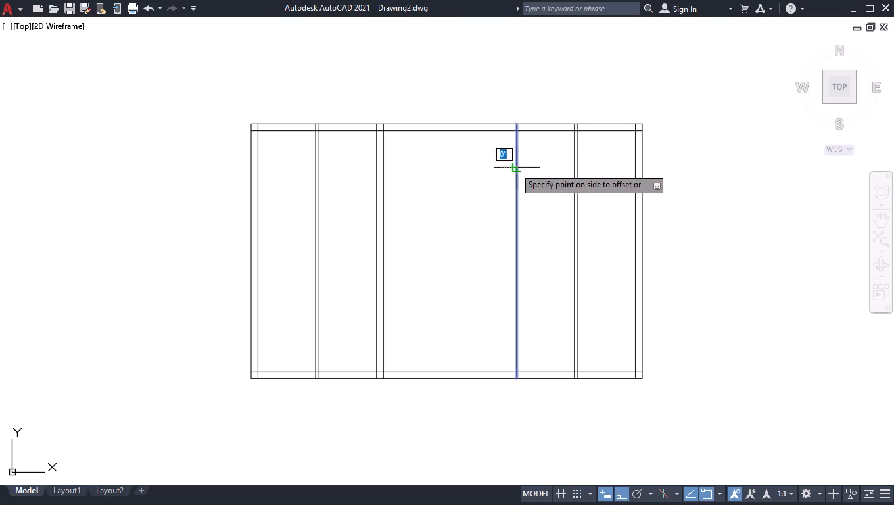
click(482, 176)
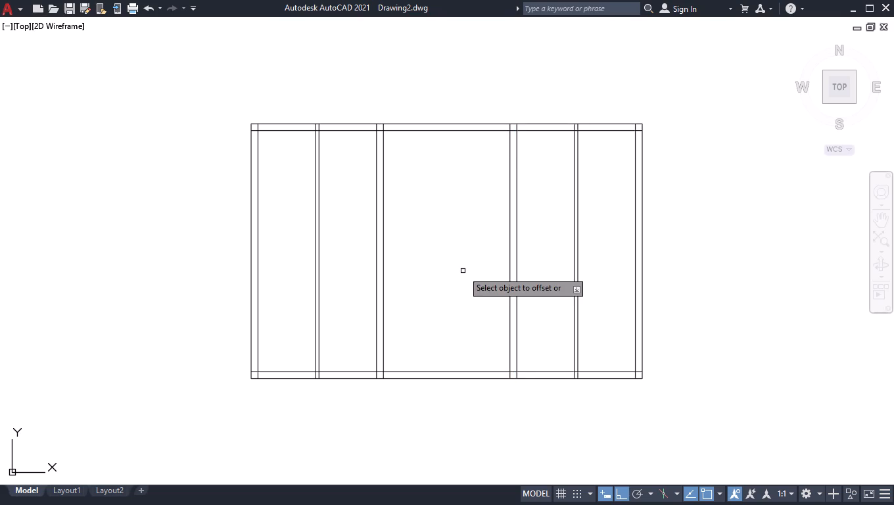
Offset the top wall's inner face 7'6" downward to place the upper horizontal wall line.
click(442, 130)
text(7'6)
key(shift+colon)
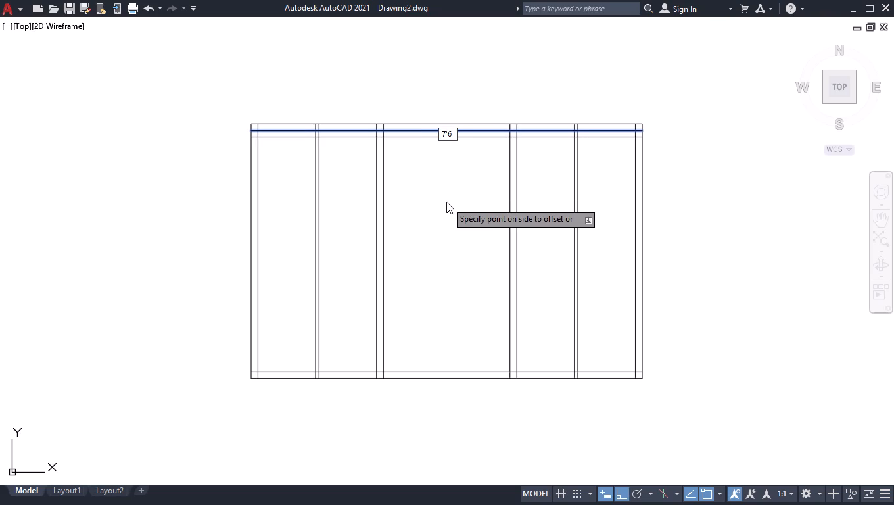
key(BackSpace)
key(shift+quotedbl)
key(Return)
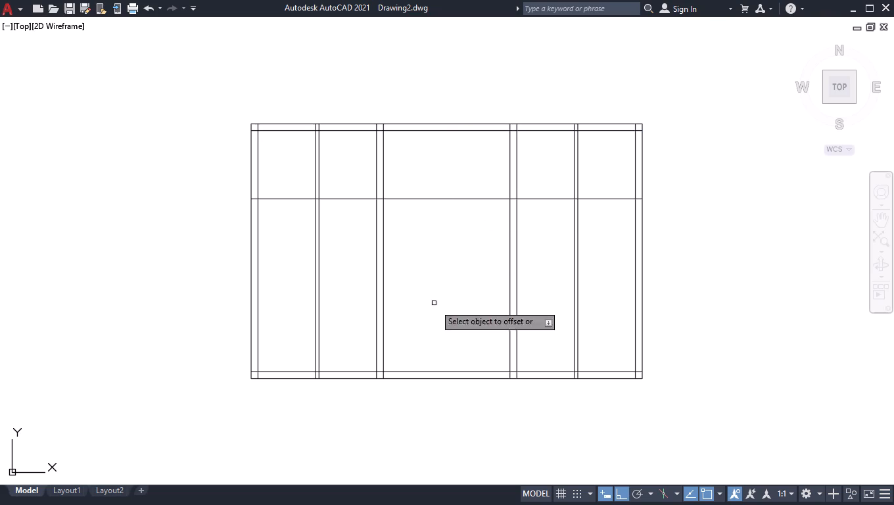
Offset the bottom wall's inner face 6'6" upward, and offset that new line 9" further up for the lower horizontal wall.
click(440, 372)
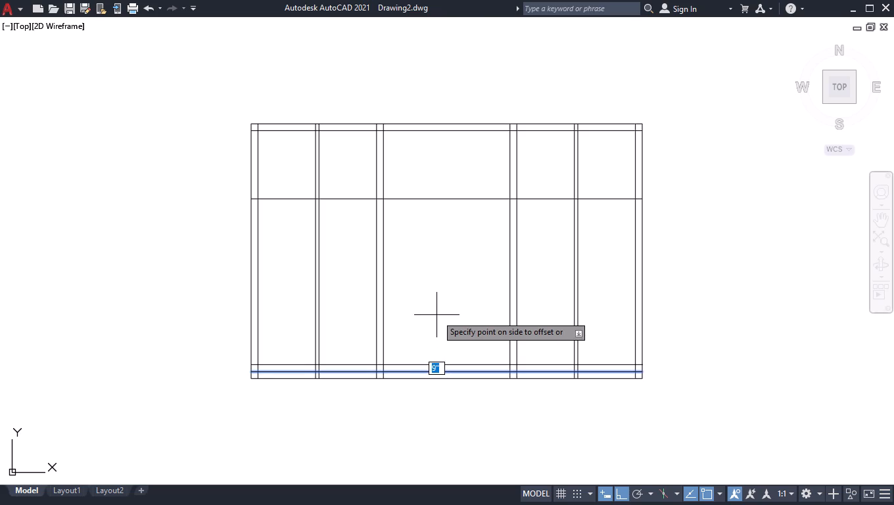
text(6'6")
key(Return)
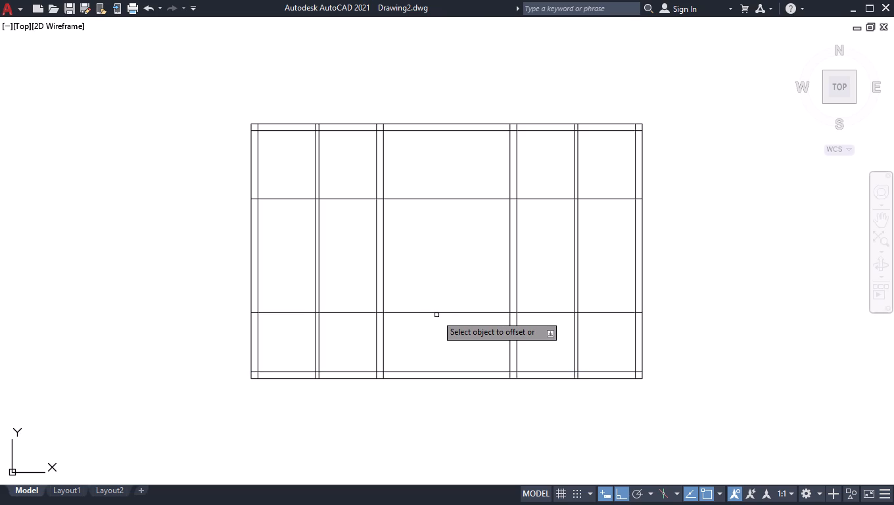
click(436, 312)
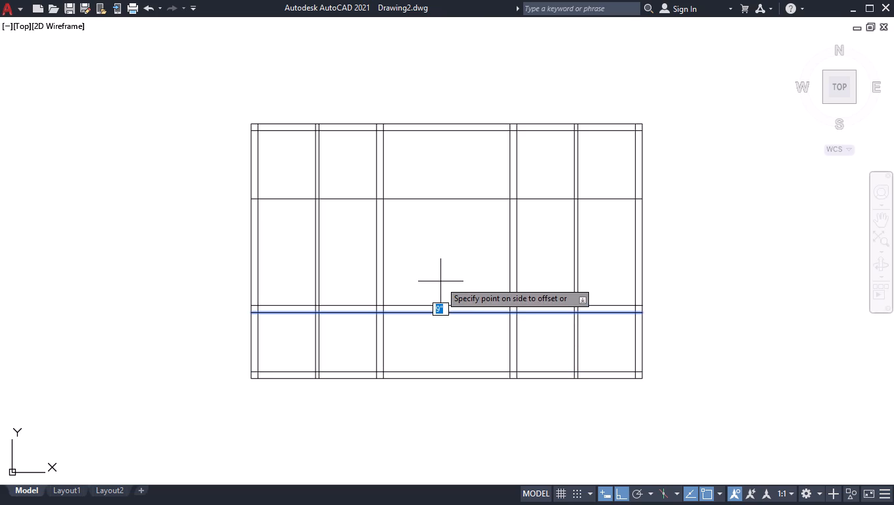
click(440, 281)
key(Escape)
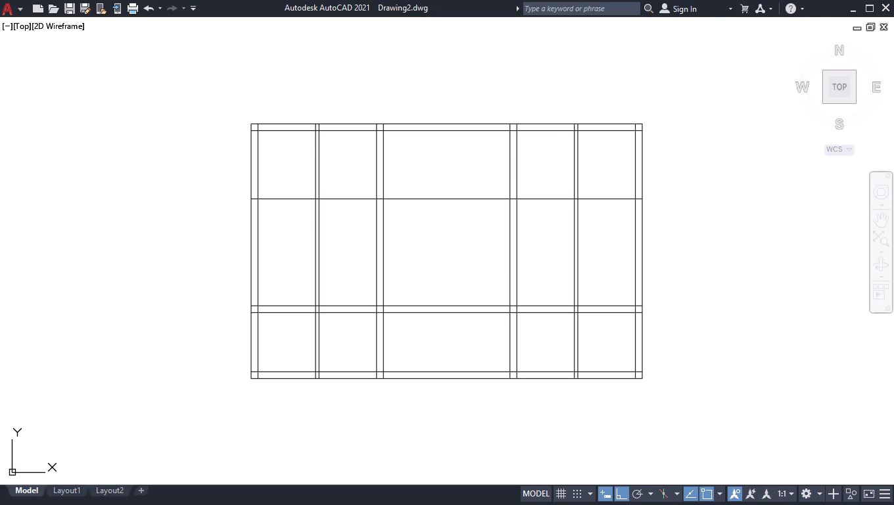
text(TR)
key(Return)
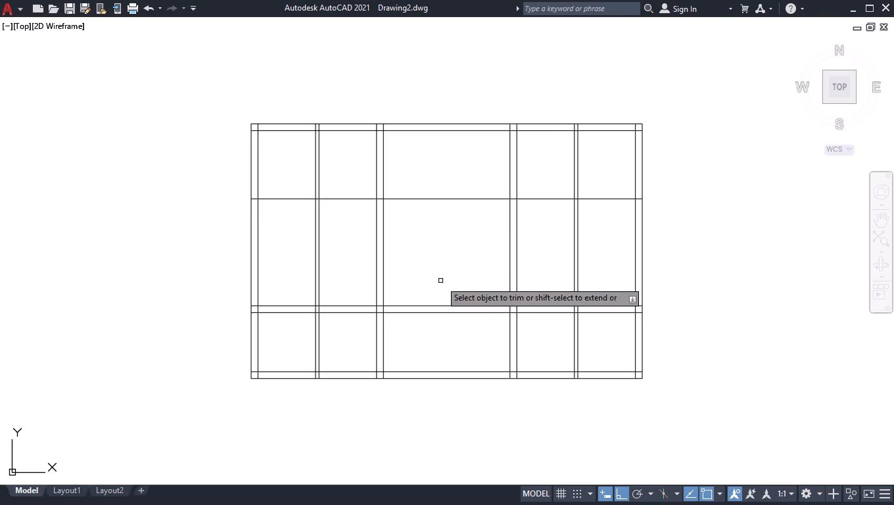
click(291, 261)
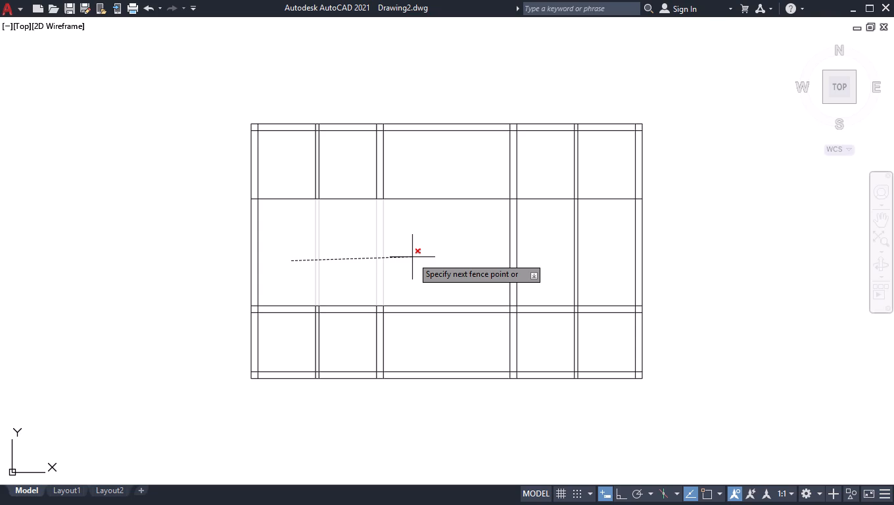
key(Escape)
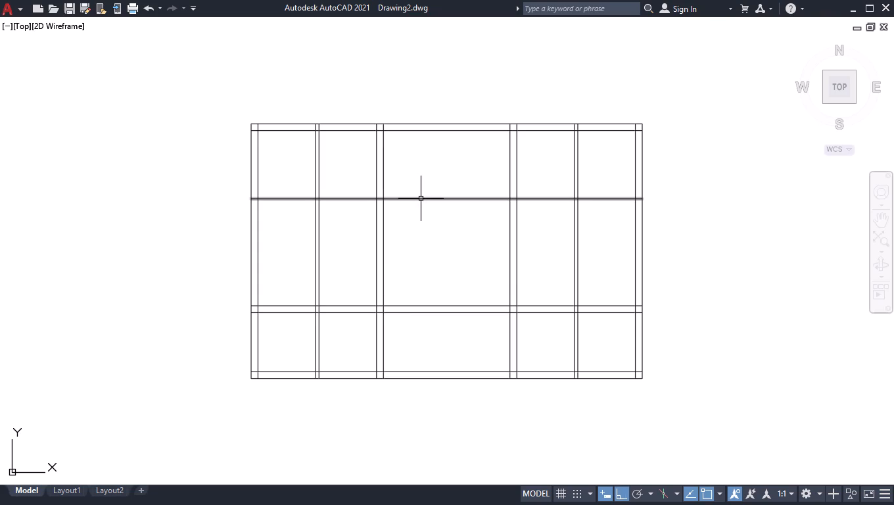
Offset the upper horizontal wall line 9" downward to complete that wall's thickness.
text(OFF)
key(Return)
text(9")
key(Return)
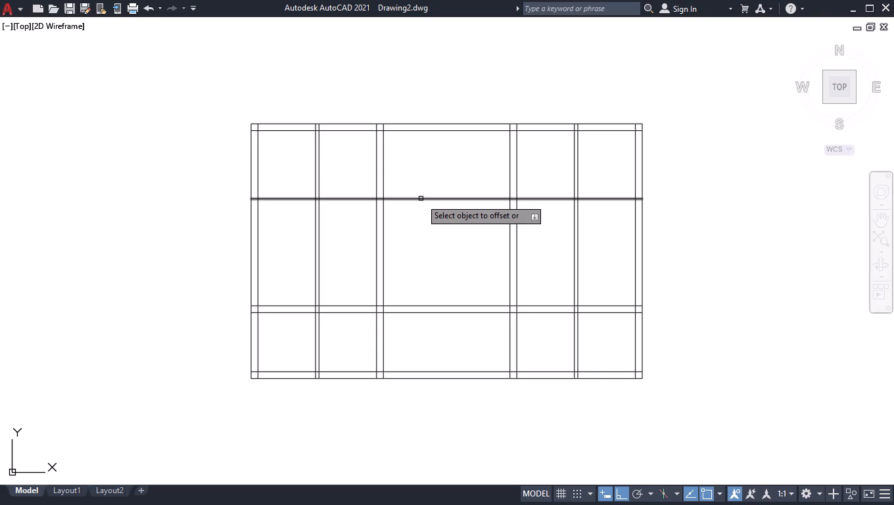
click(333, 198)
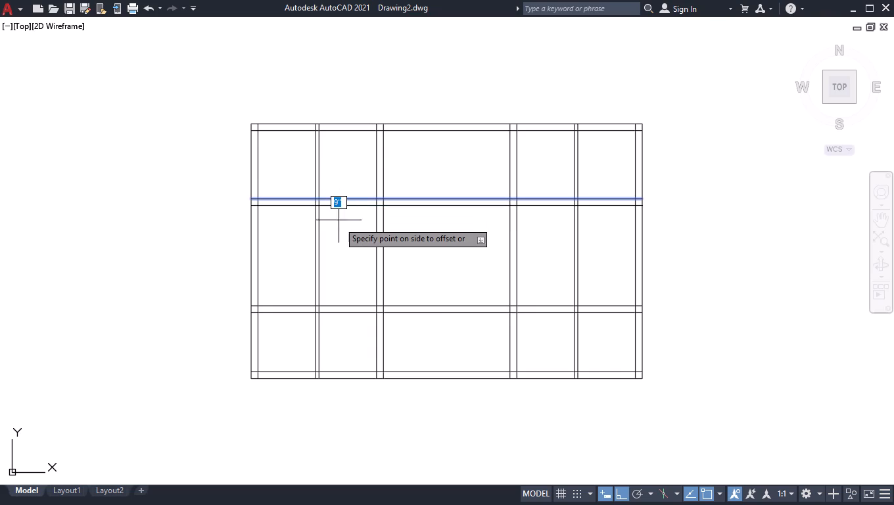
click(339, 224)
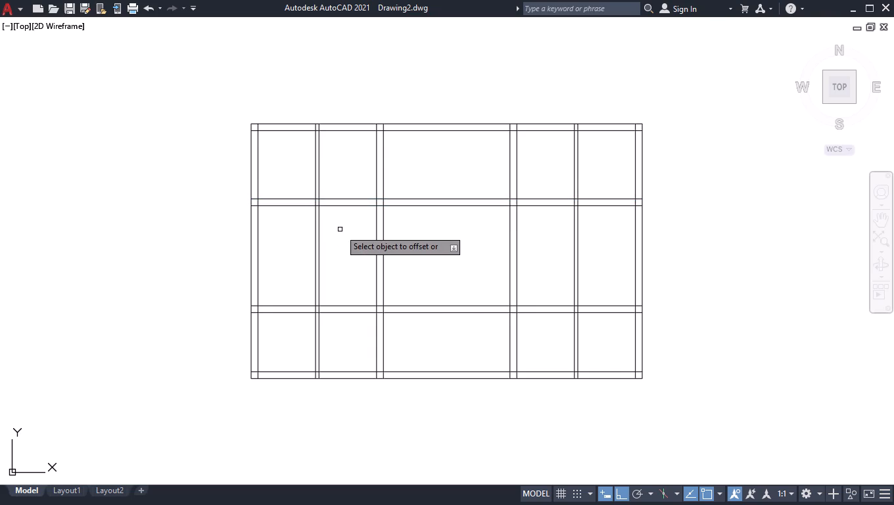
key(Escape)
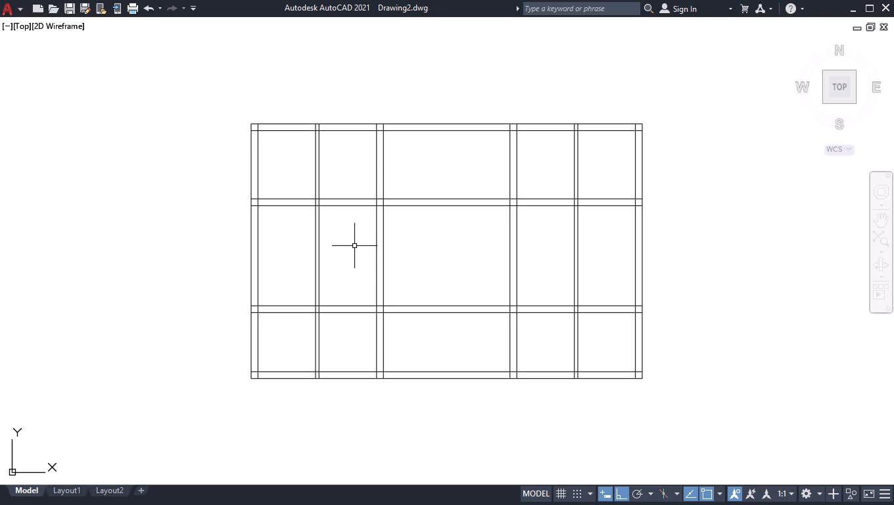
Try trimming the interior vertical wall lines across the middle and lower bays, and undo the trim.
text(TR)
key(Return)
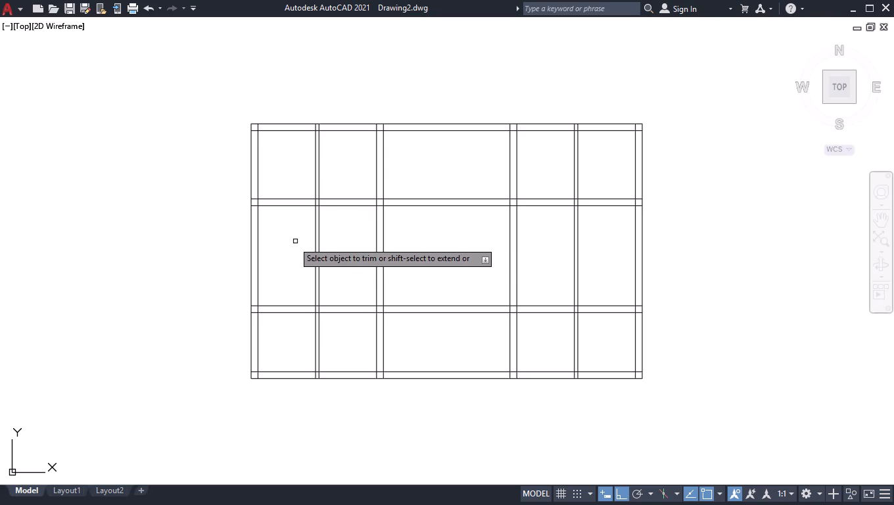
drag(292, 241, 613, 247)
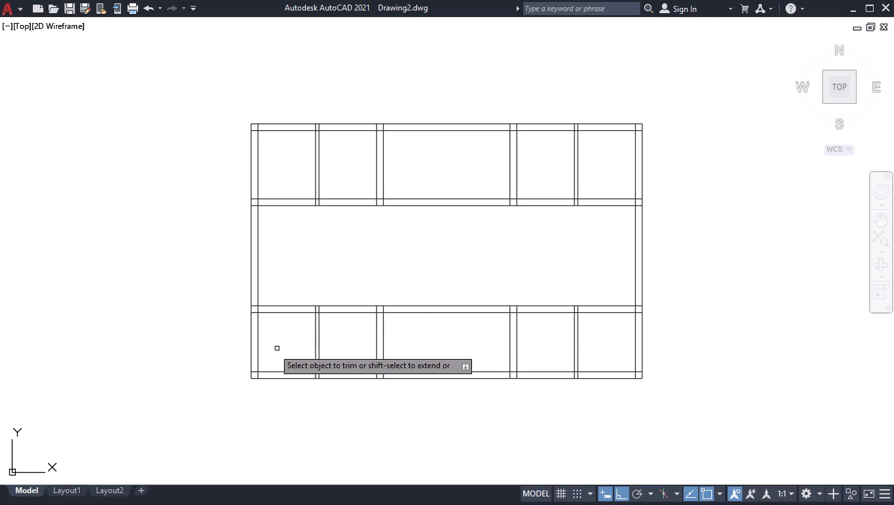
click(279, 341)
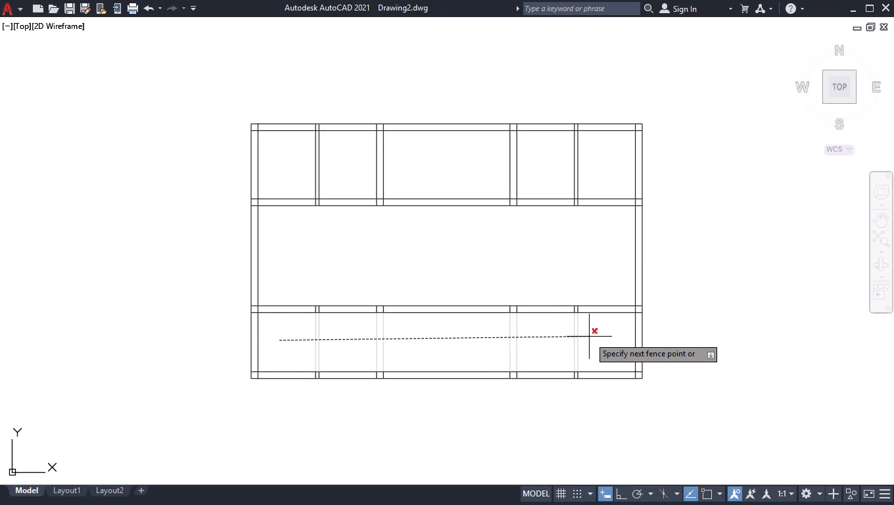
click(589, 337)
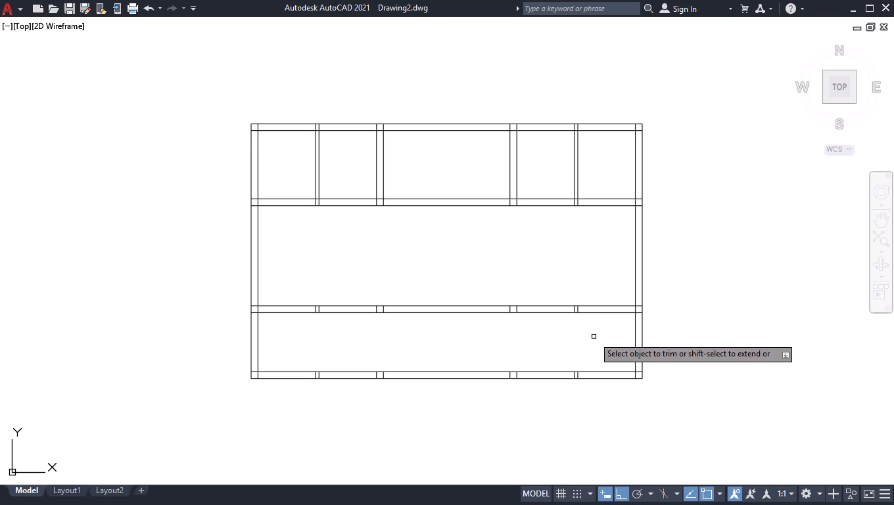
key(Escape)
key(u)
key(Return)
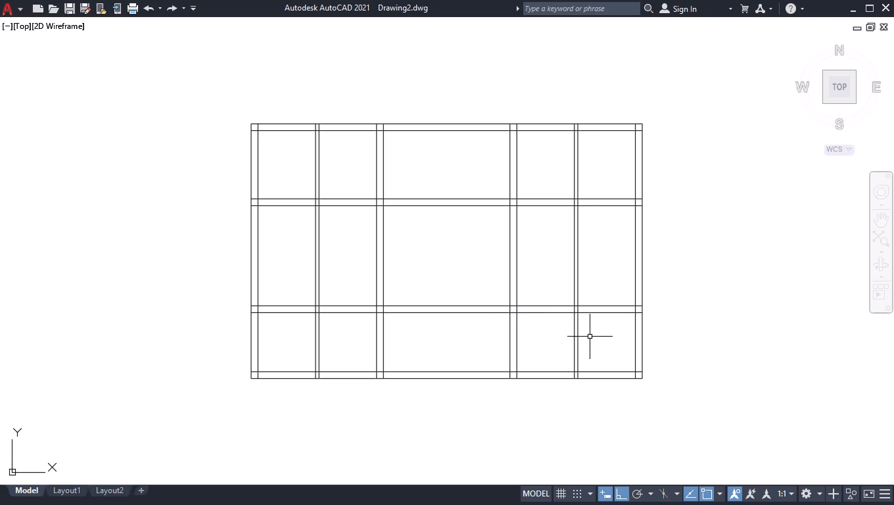
Trim the four interior vertical walls' lines where they cross the upper horizontal wall, opening that wall along its length.
text(TR)
key(Return)
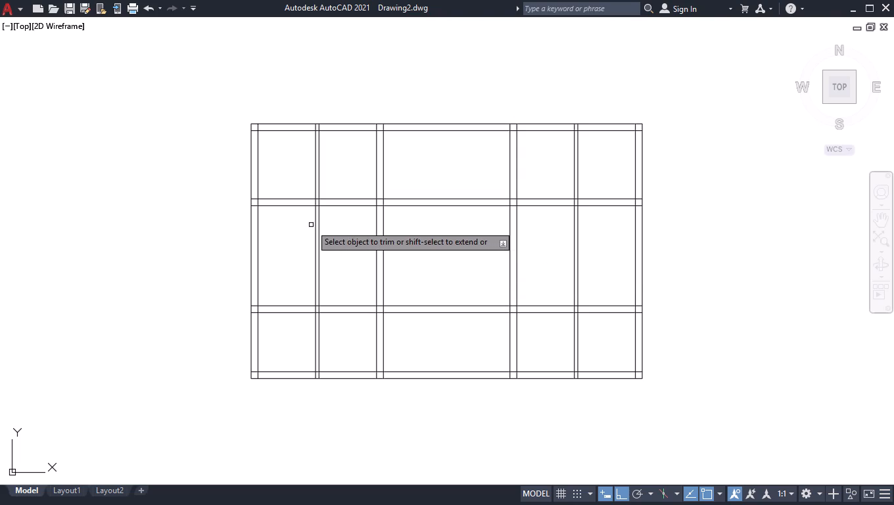
scroll(311, 224, up, 3)
click(316, 130)
click(419, 131)
scroll(419, 131, down, 1)
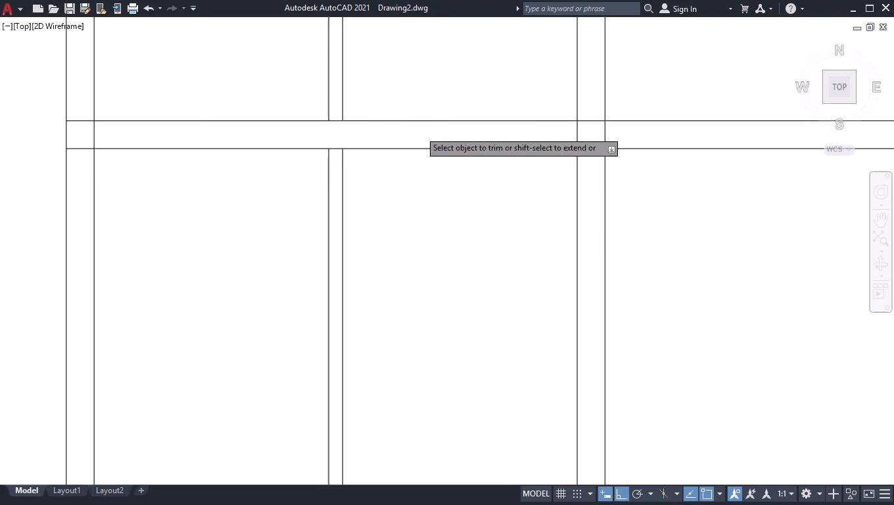
scroll(419, 131, down, 1)
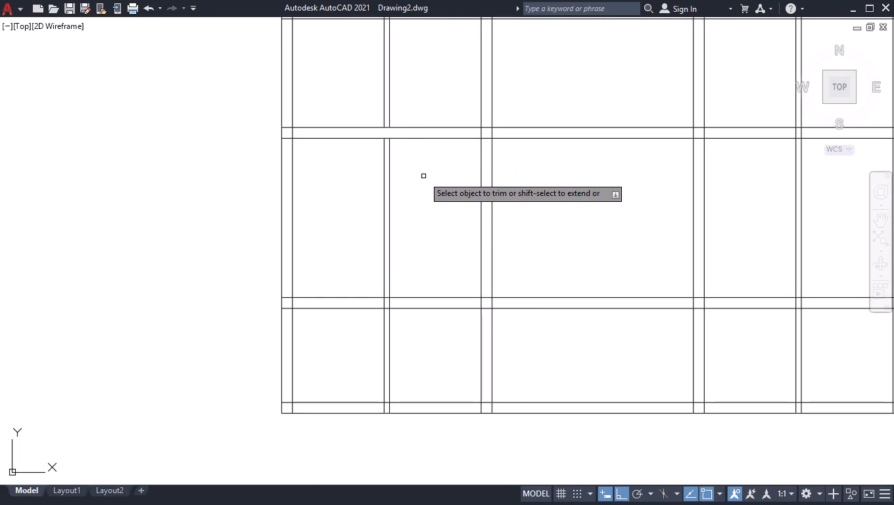
scroll(513, 116, down, 2)
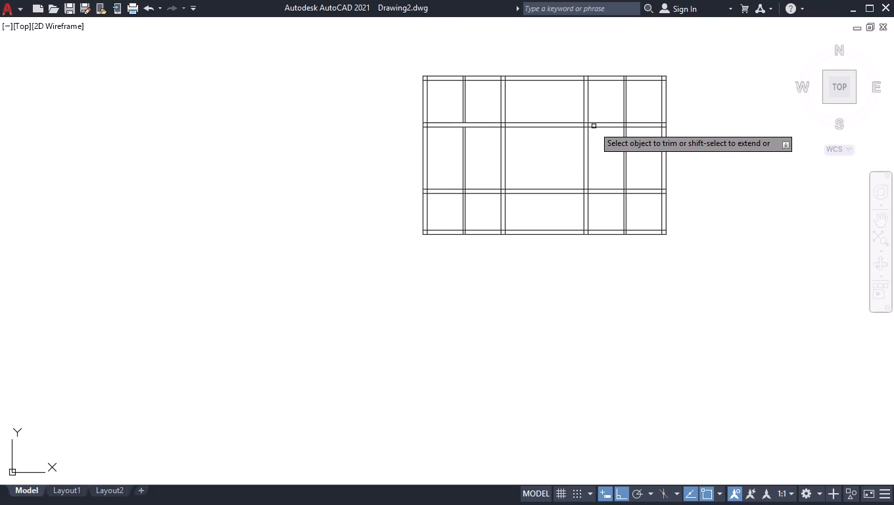
scroll(594, 126, up, 2)
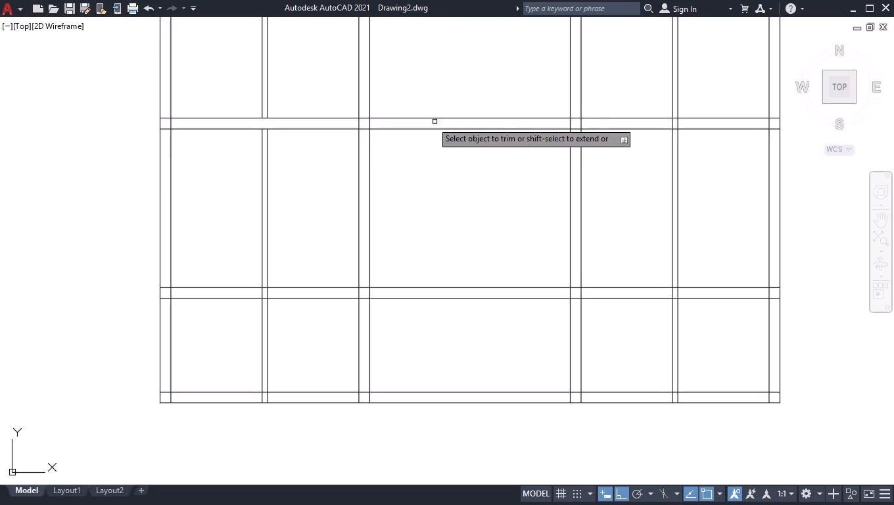
click(350, 125)
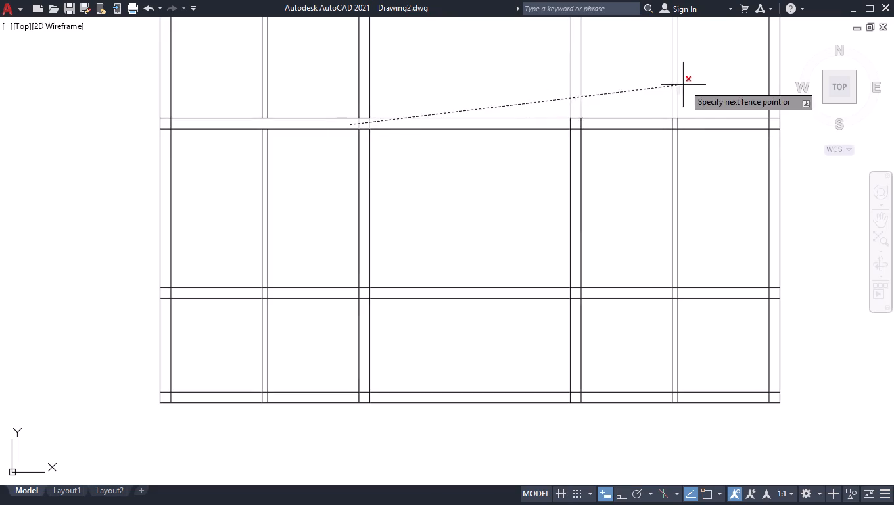
click(695, 124)
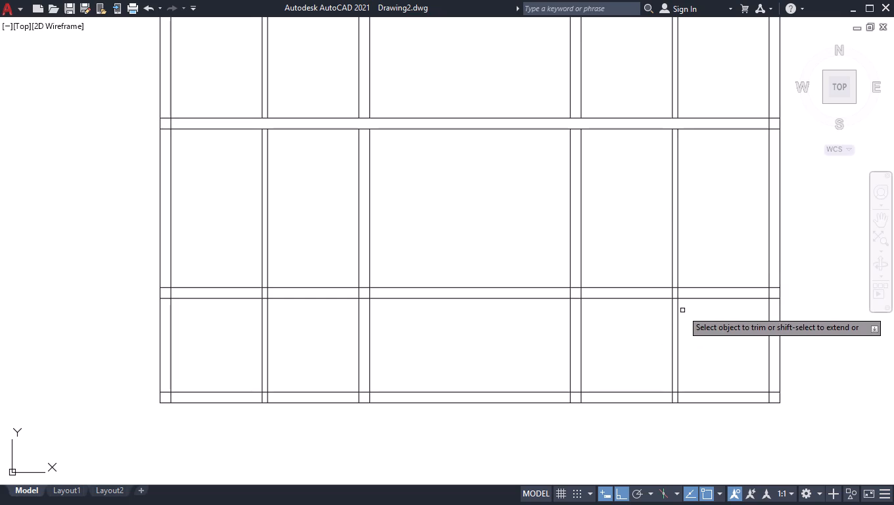
Trim away both 4.5" vertical partitions in the lower and middle bays, leaving them only in the top bay.
click(701, 328)
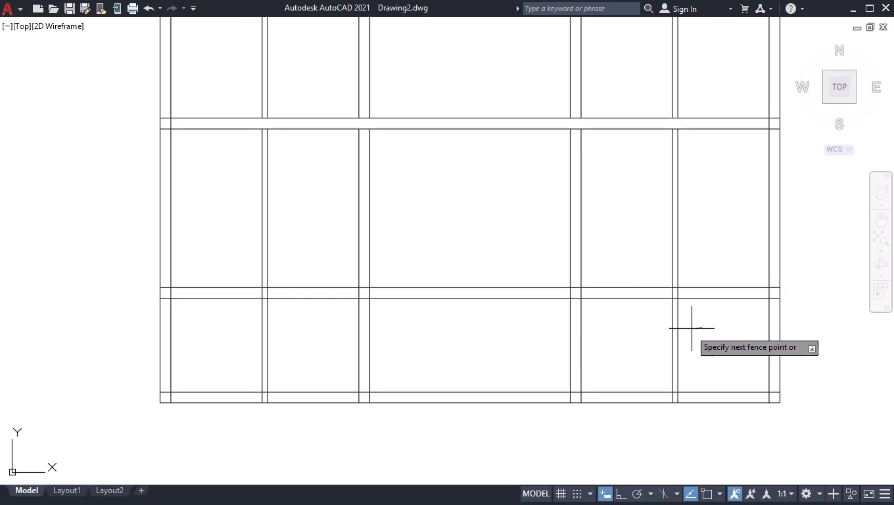
click(636, 344)
click(216, 345)
click(299, 341)
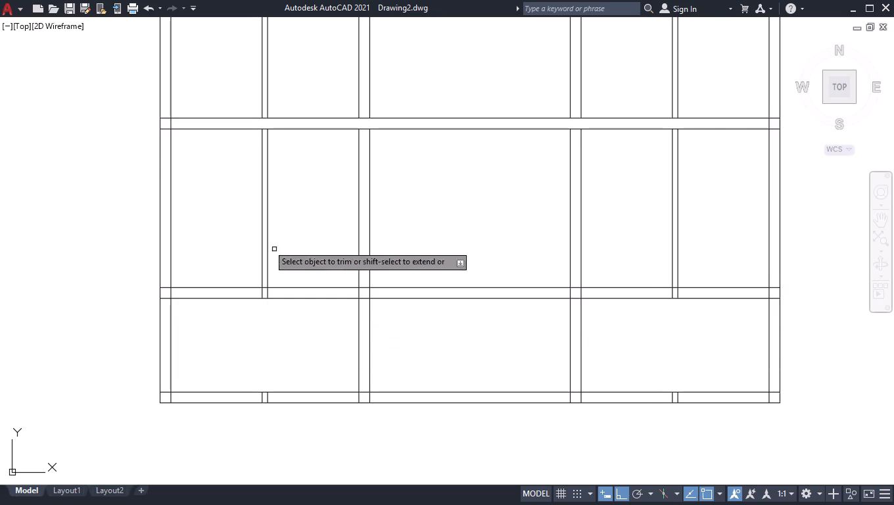
click(237, 220)
click(314, 221)
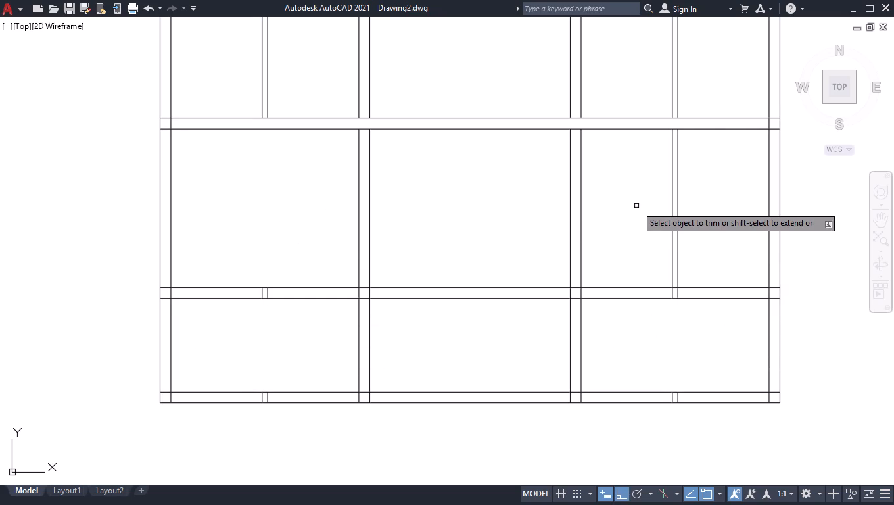
click(636, 206)
click(699, 206)
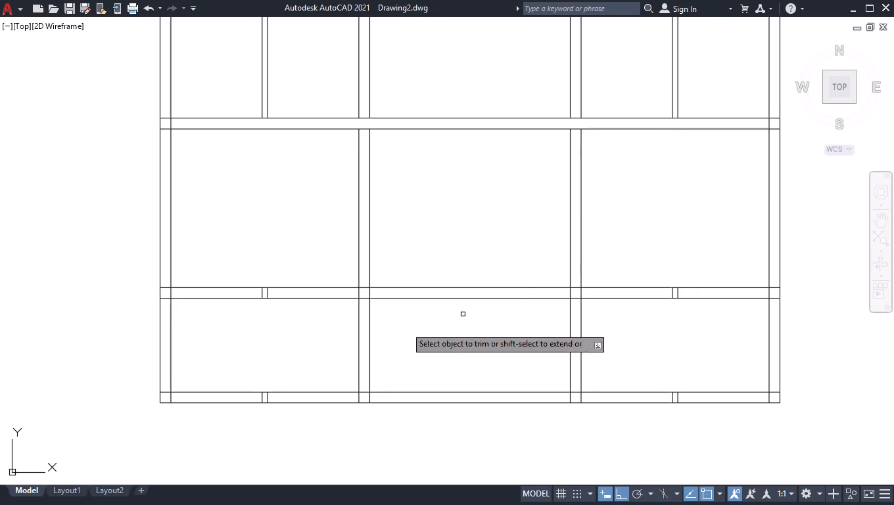
Trim the interior vertical wall lines that cross the lower horizontal wall and the bottom outer wall.
click(250, 293)
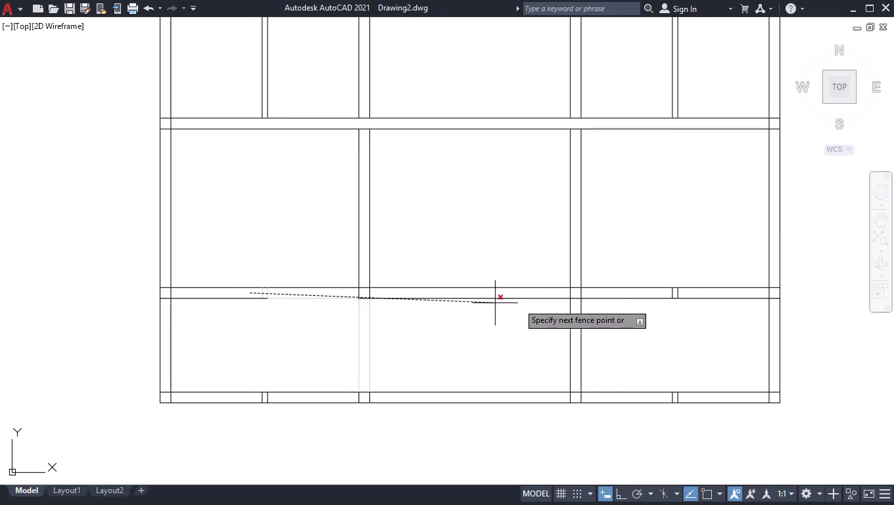
click(711, 297)
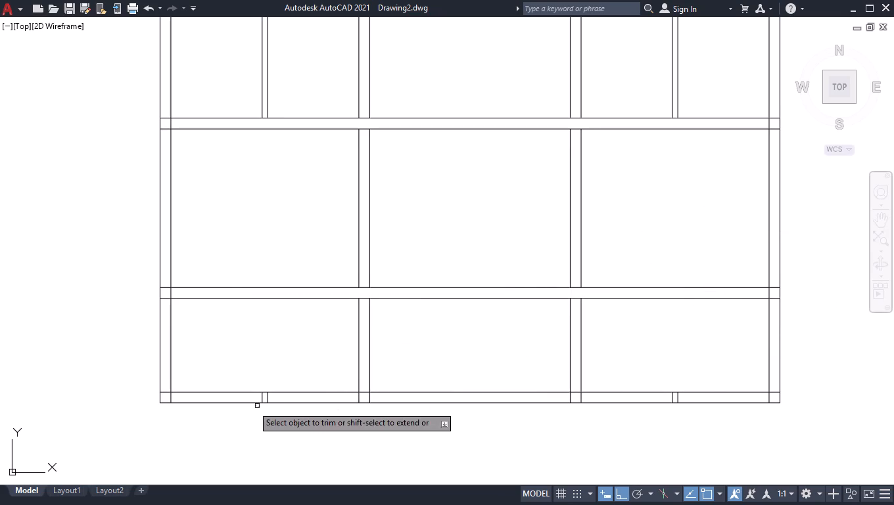
click(244, 399)
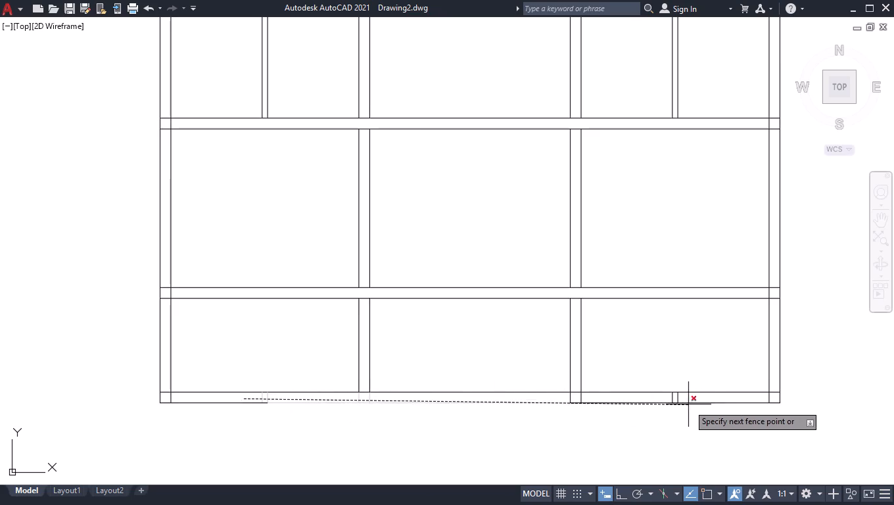
click(694, 398)
key(Escape)
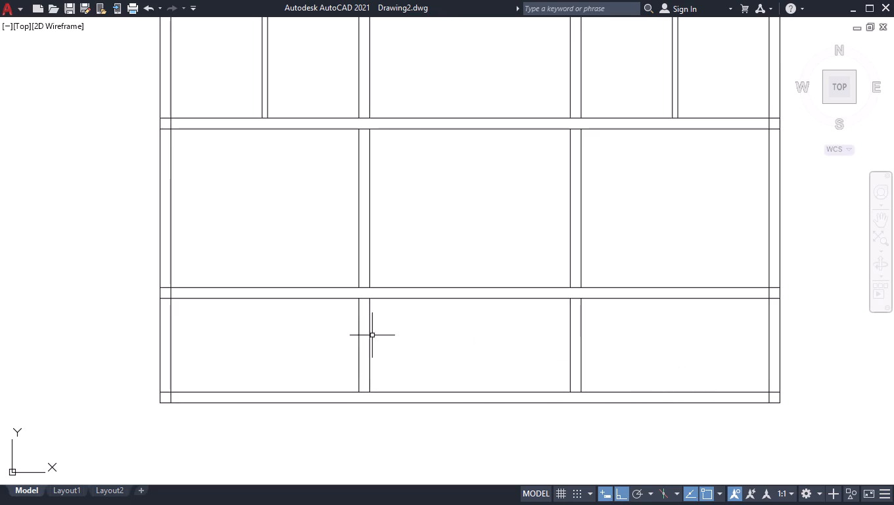
Extend the middle-bay lines of both 9" vertical walls down across the lower horizontal wall.
text(TR)
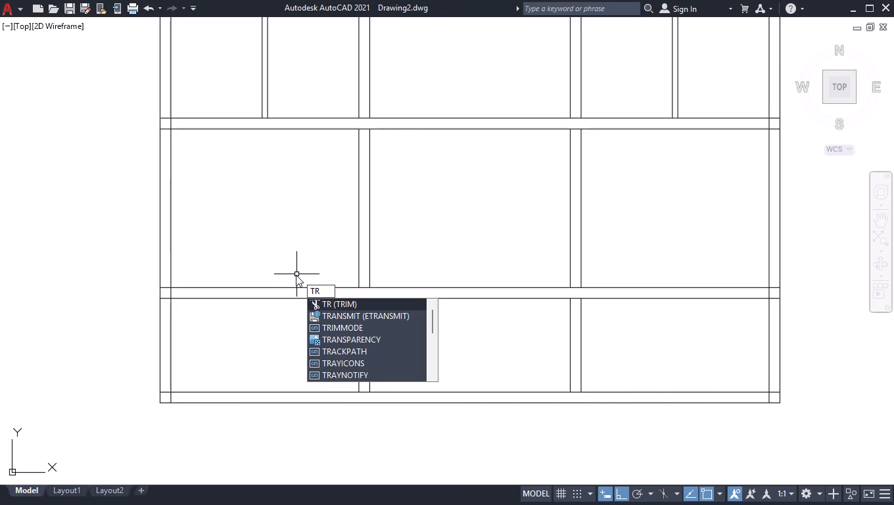
key(Escape)
text(EX)
key(Return)
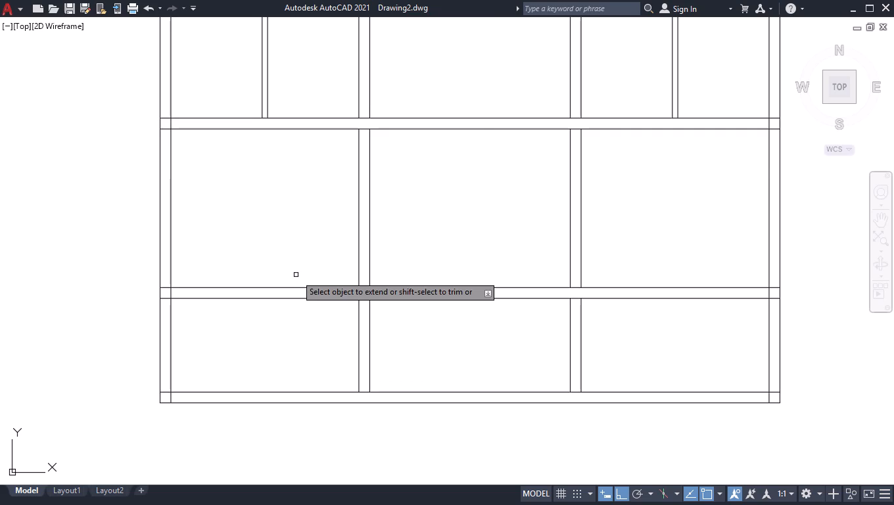
click(602, 264)
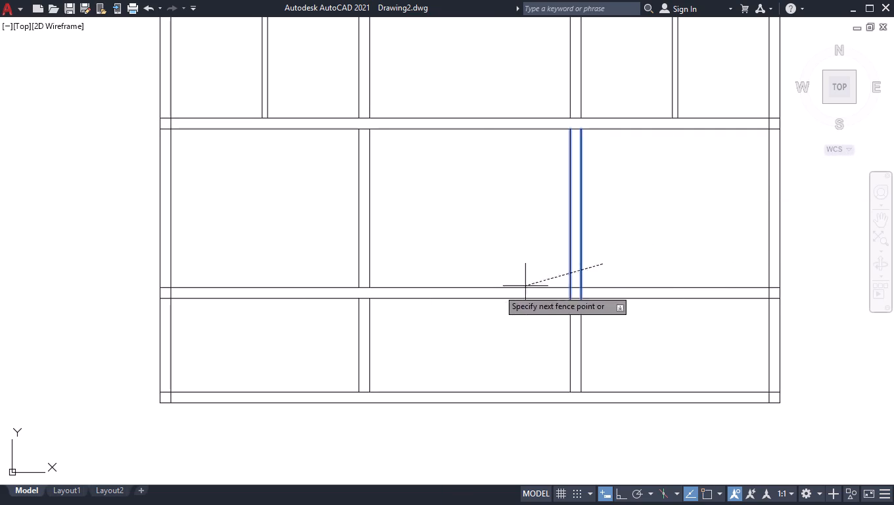
click(329, 268)
key(Escape)
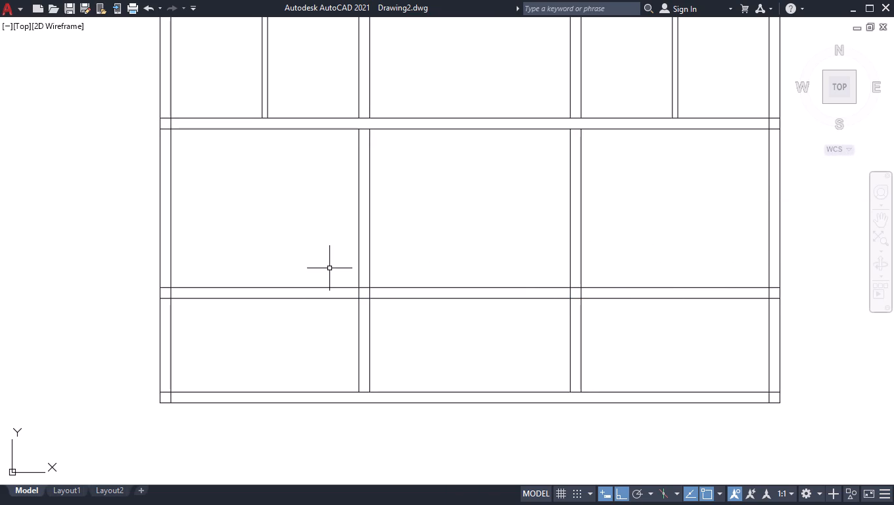
Trim the lower horizontal wall out of the left and right bays, keeping it only between the two 9" vertical walls.
text(TR)
key(Return)
click(338, 274)
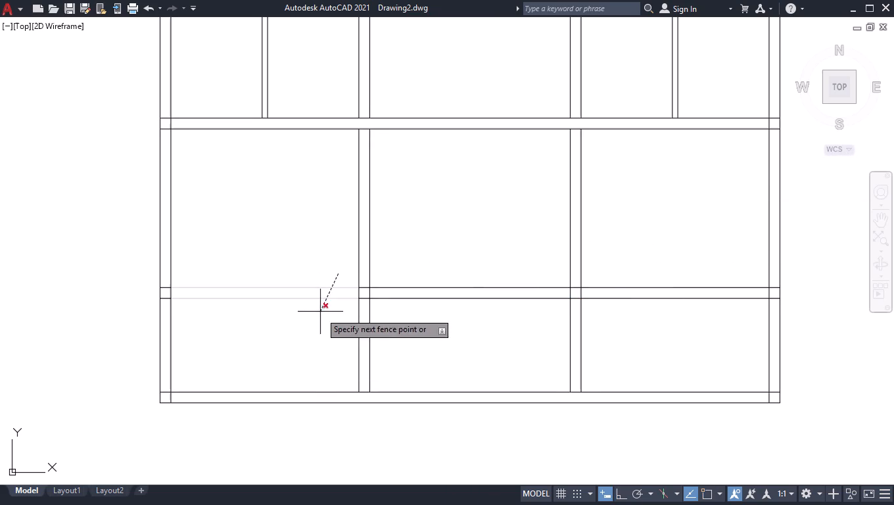
click(317, 317)
click(695, 251)
click(647, 331)
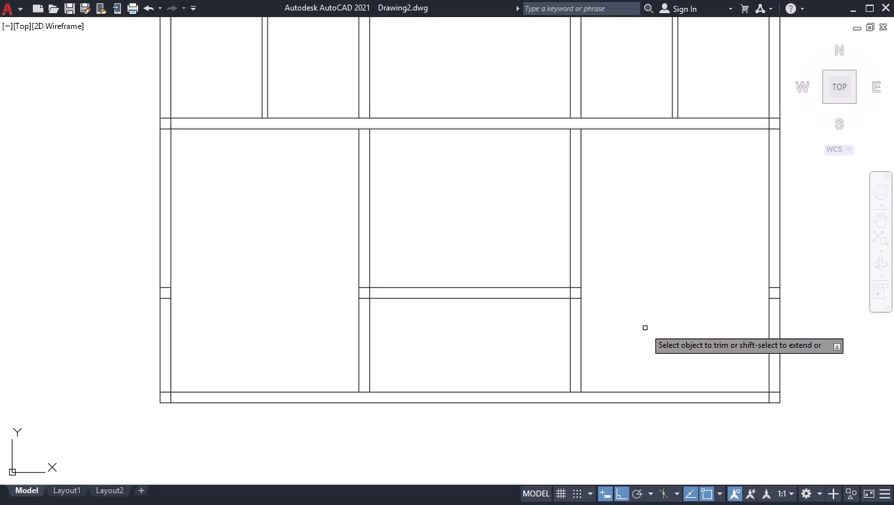
key(Escape)
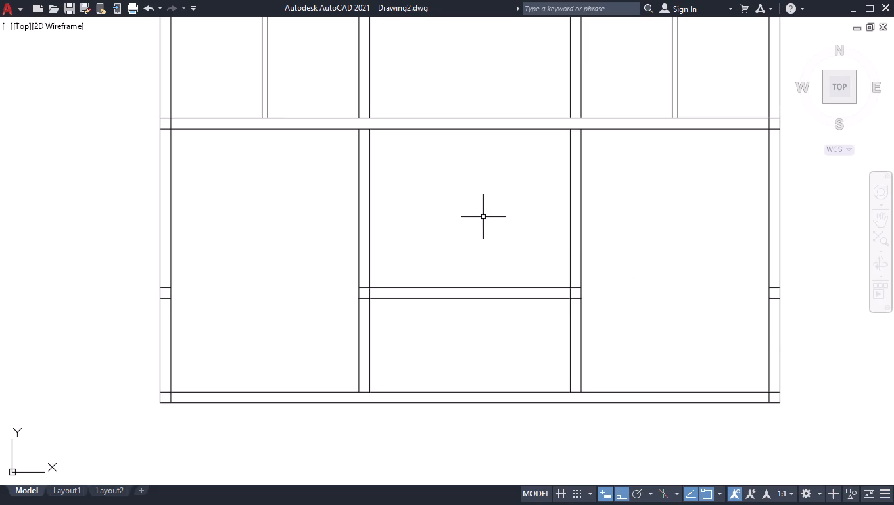
Measure the width and height of the central room between the two horizontal walls.
text(MEA)
key(s)
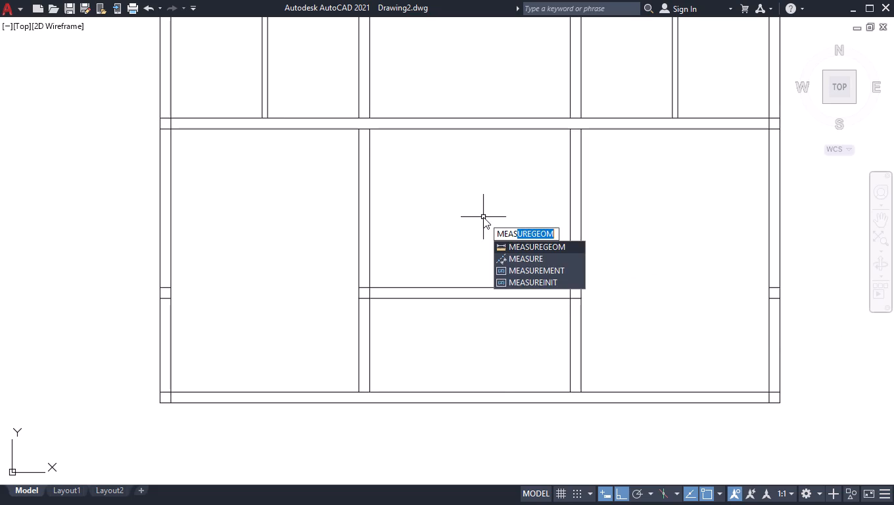
key(Return)
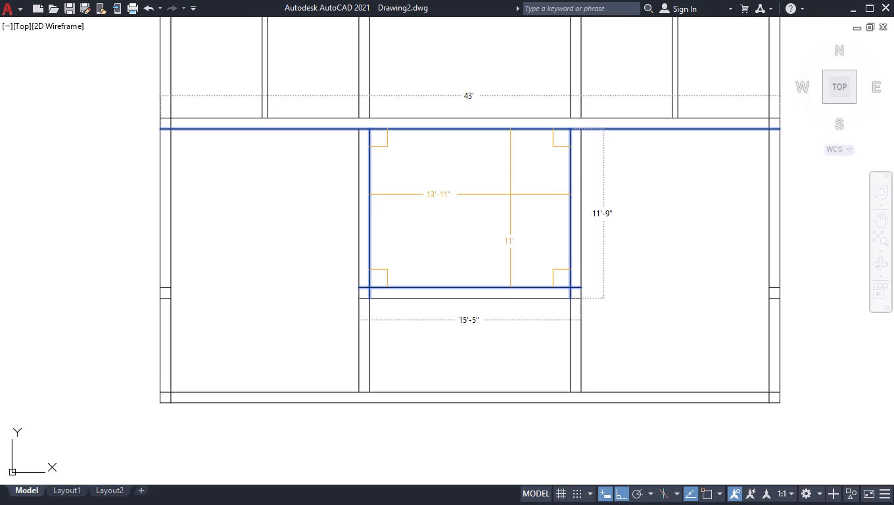
key(Escape)
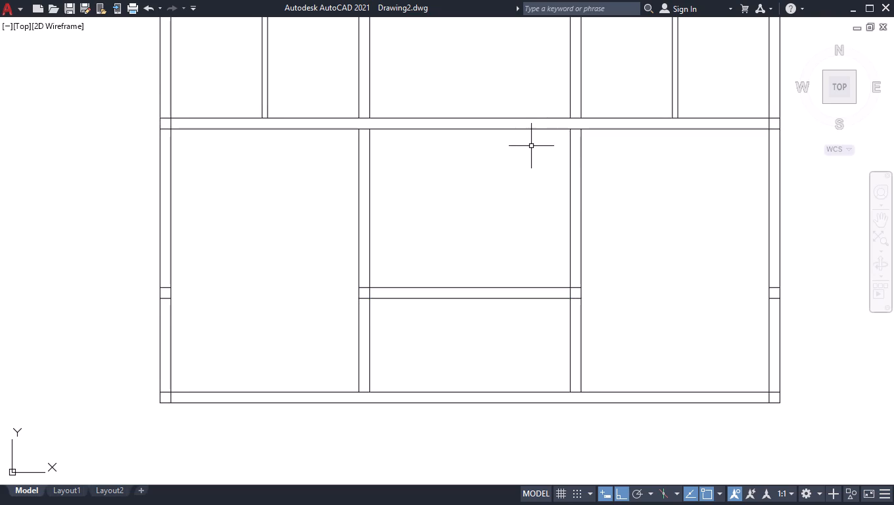
Extend the top-bay lines of both 9" vertical walls down across the upper horizontal wall.
scroll(532, 163, down, 1)
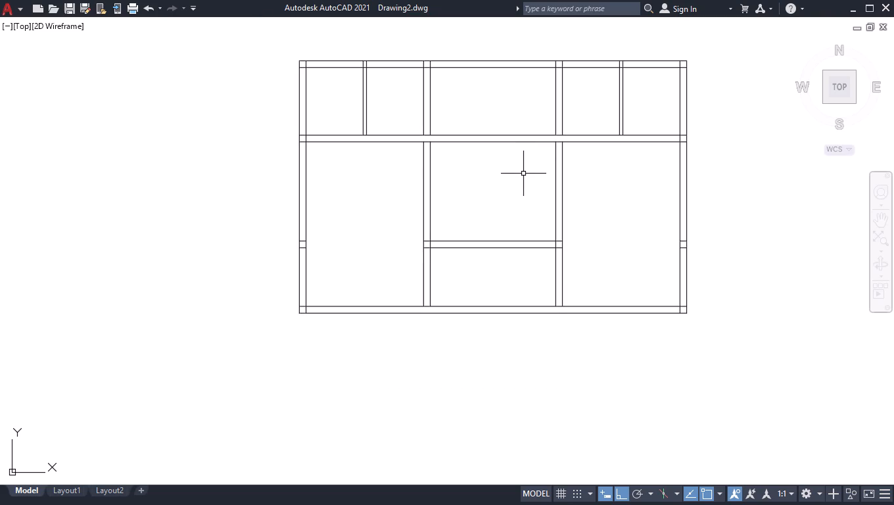
text(EX)
key(Return)
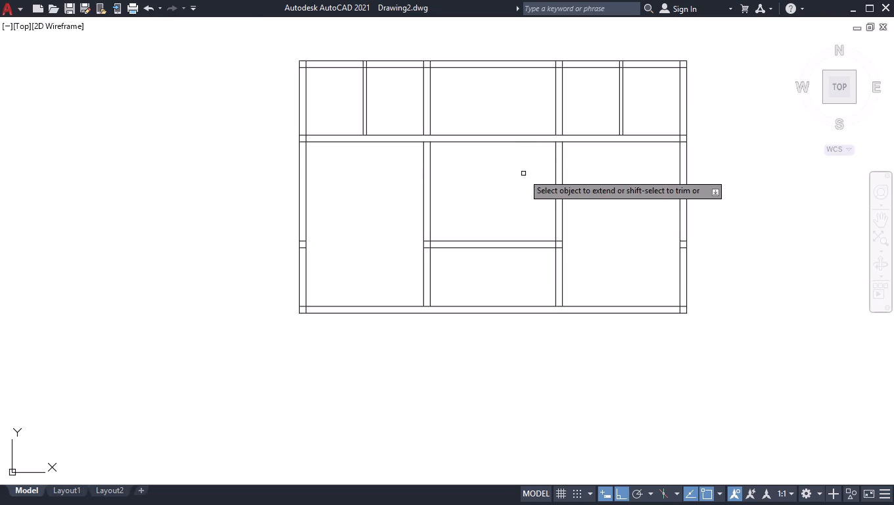
click(420, 132)
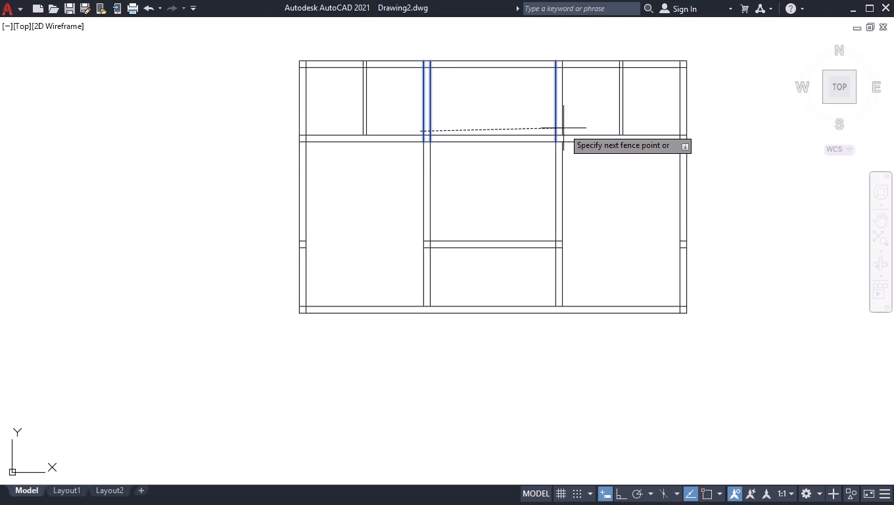
key(Escape)
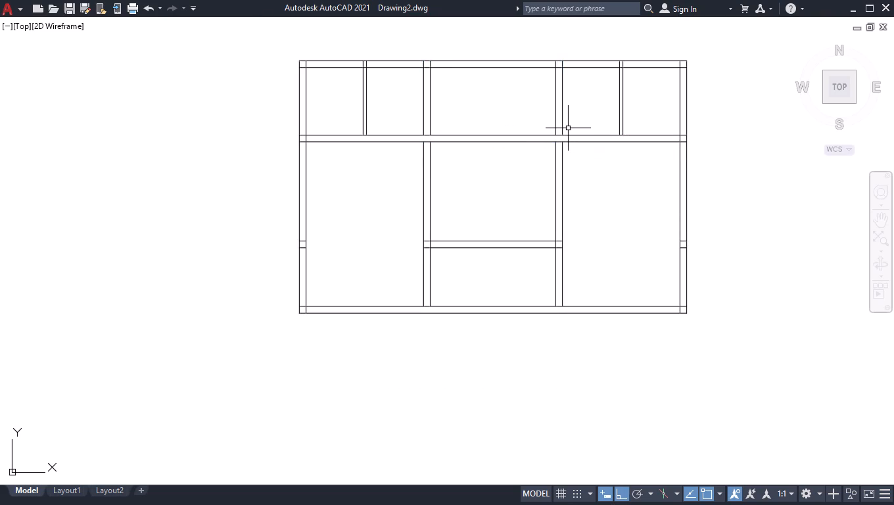
key(space)
click(415, 129)
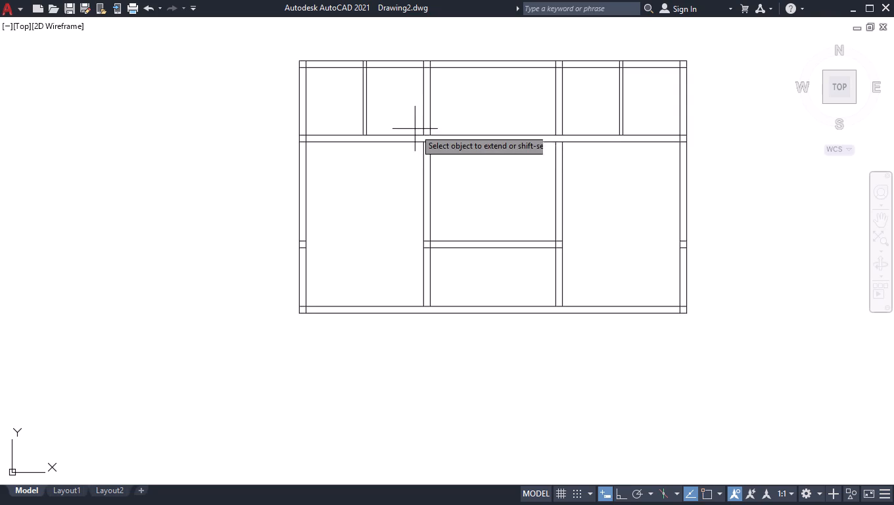
click(567, 133)
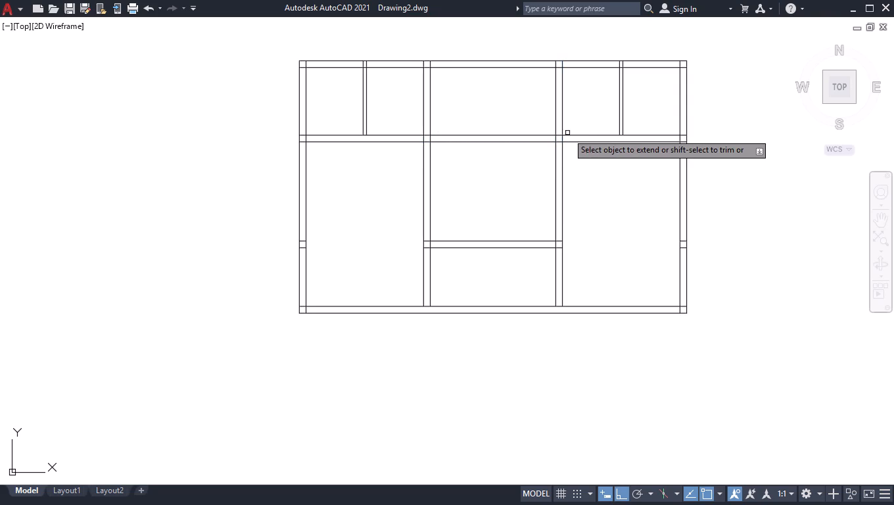
key(Escape)
Trim the upper horizontal wall's two lines between the 9" vertical walls to open the central bay.
text(TR)
key(Return)
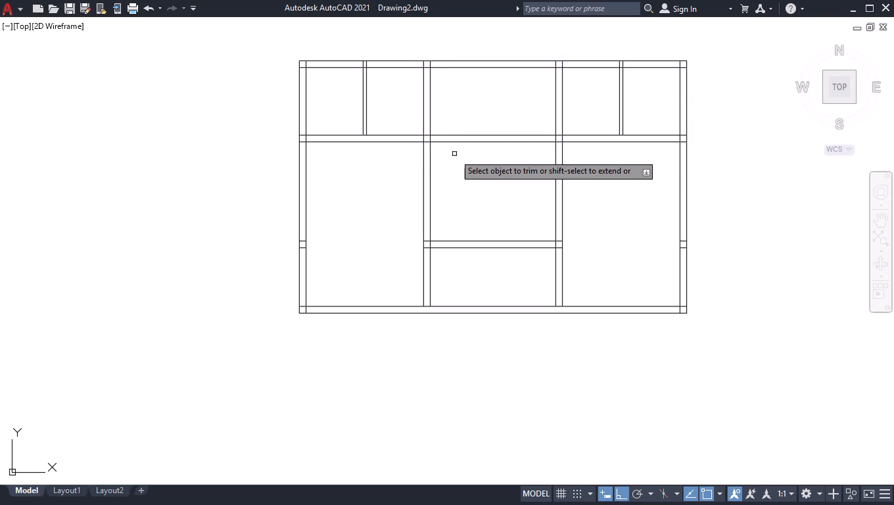
click(520, 117)
click(501, 164)
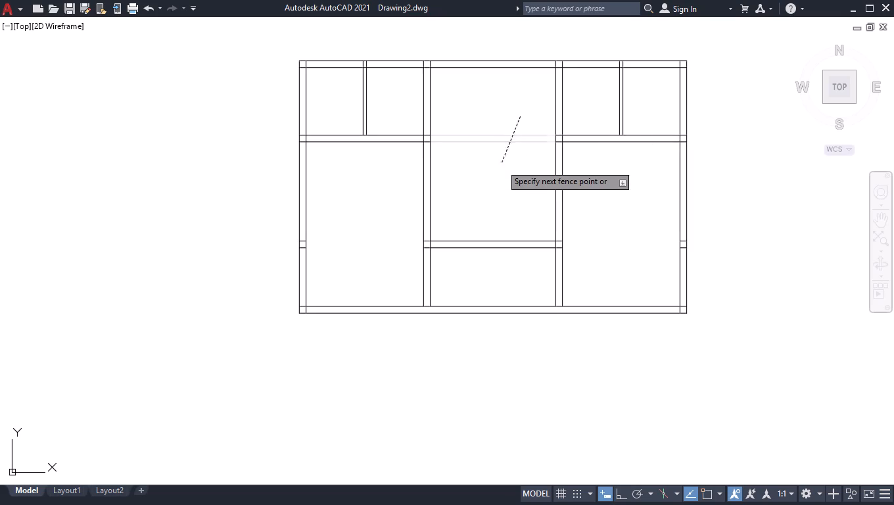
key(Escape)
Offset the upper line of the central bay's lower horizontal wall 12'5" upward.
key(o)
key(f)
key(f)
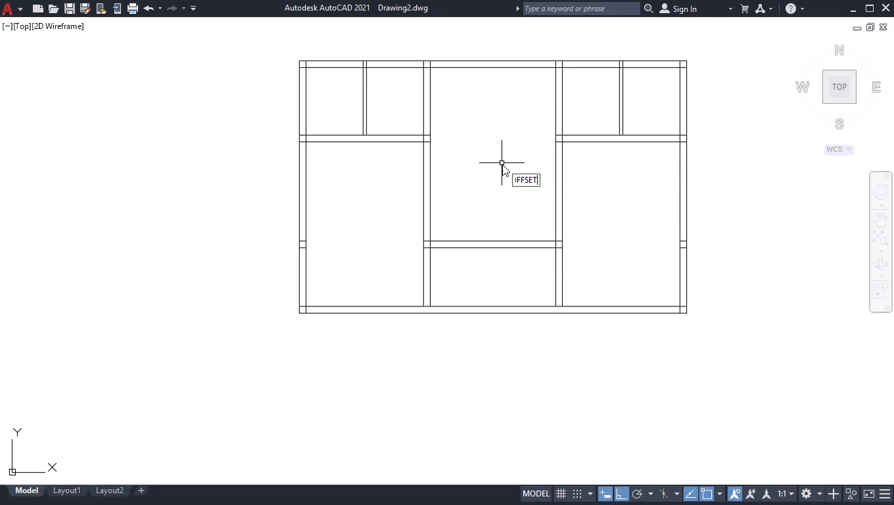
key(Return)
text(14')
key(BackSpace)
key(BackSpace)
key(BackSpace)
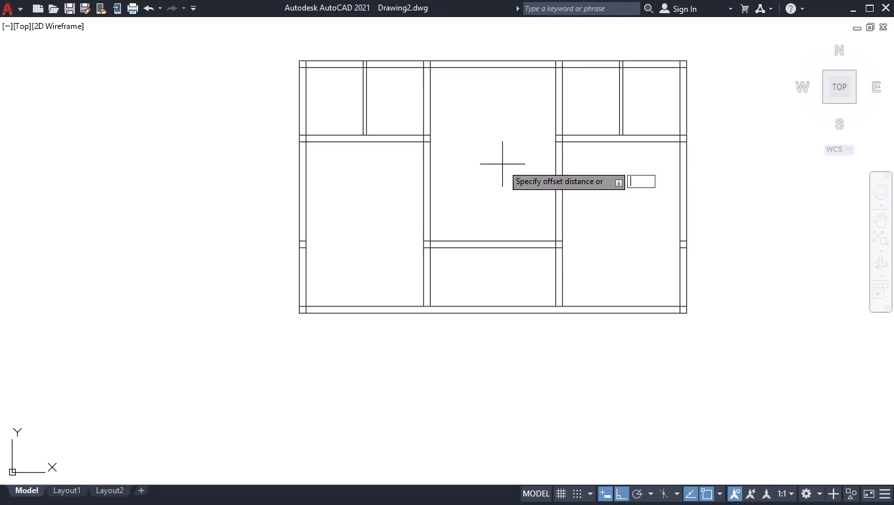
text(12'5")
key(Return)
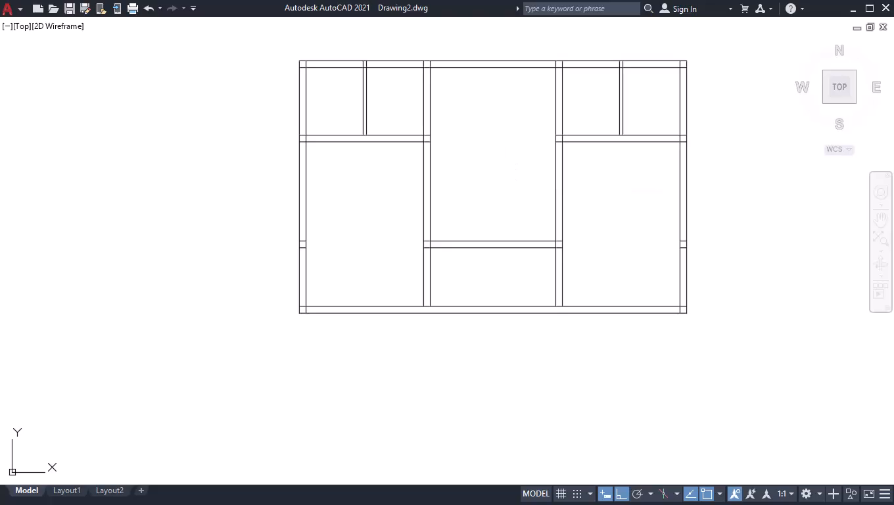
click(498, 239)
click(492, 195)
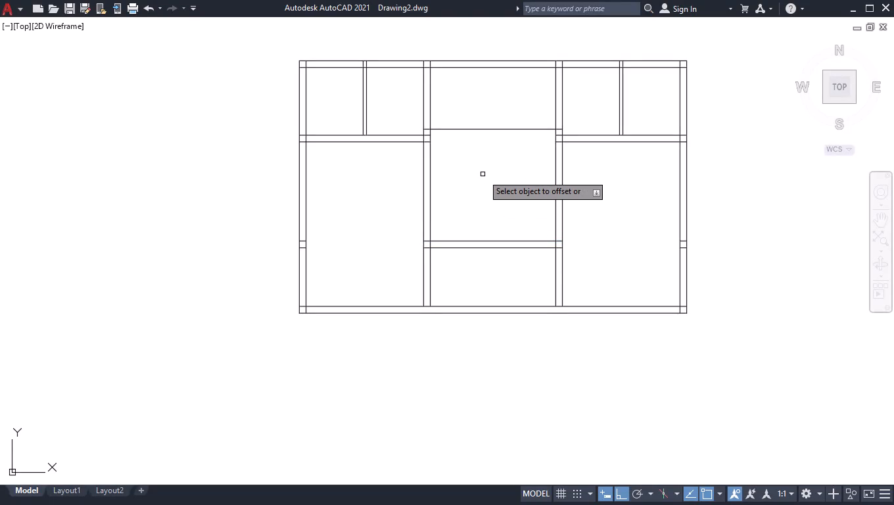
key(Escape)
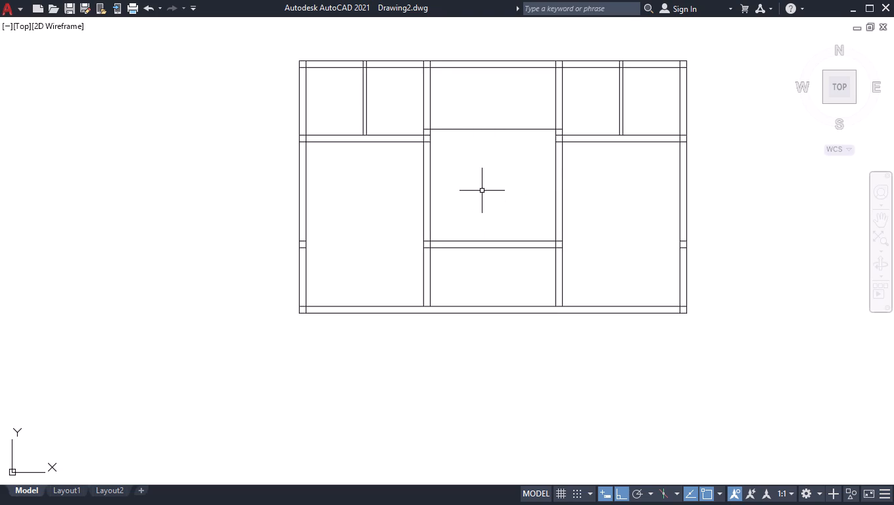
Trim the wall line segments crossing inside the top and right outer walls, including their corners.
text(TR)
key(Return)
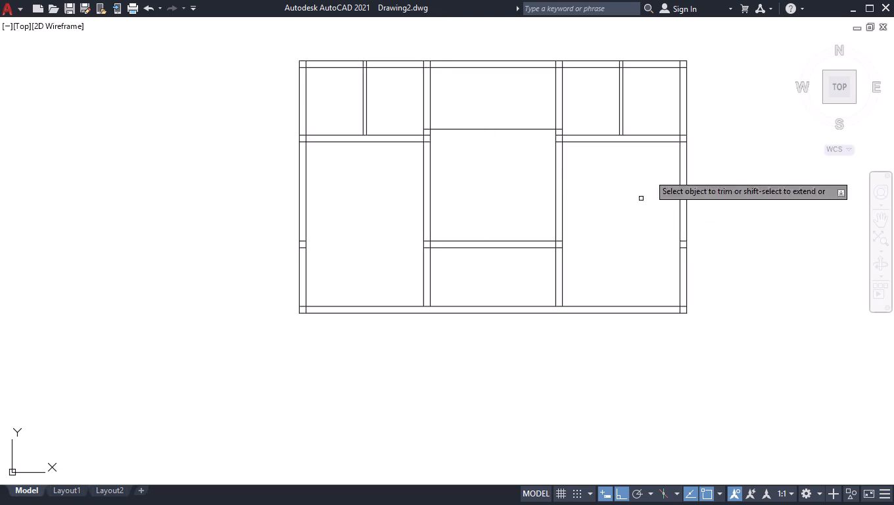
scroll(661, 43, up, 3)
scroll(455, 70, down, 2)
scroll(185, 99, down, 1)
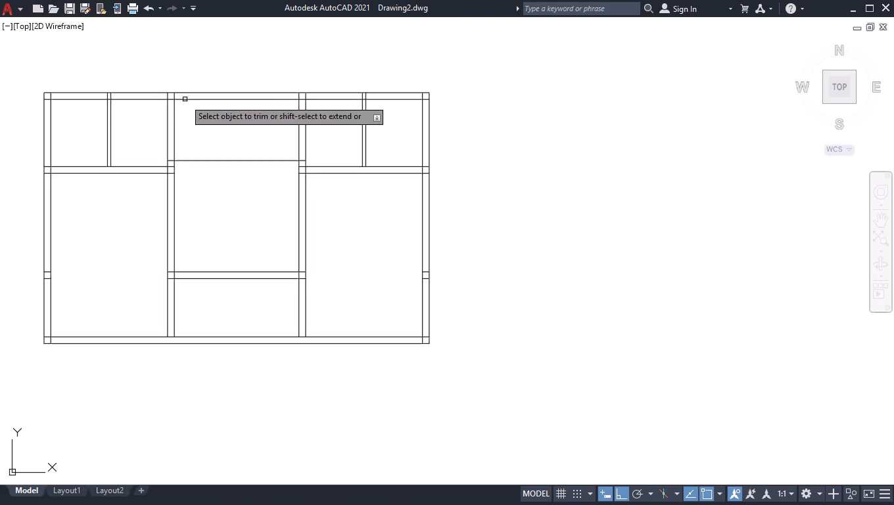
scroll(185, 99, down, 1)
scroll(88, 82, up, 2)
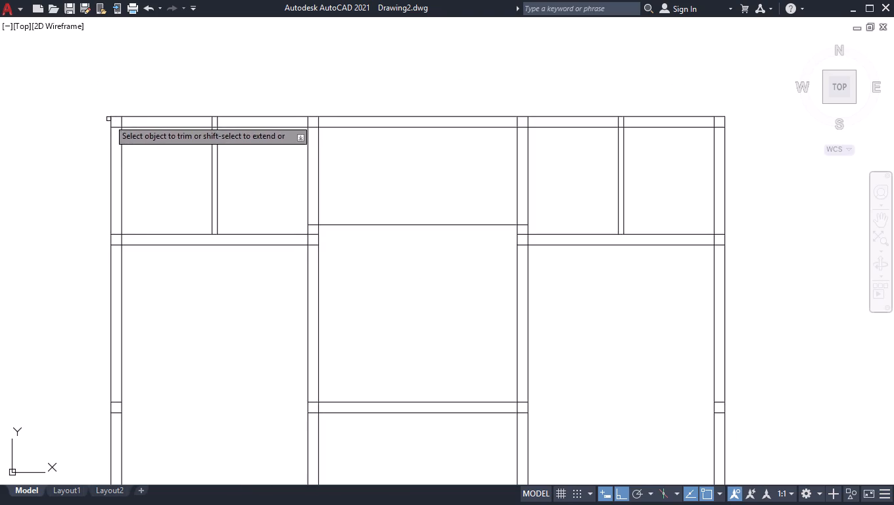
click(116, 123)
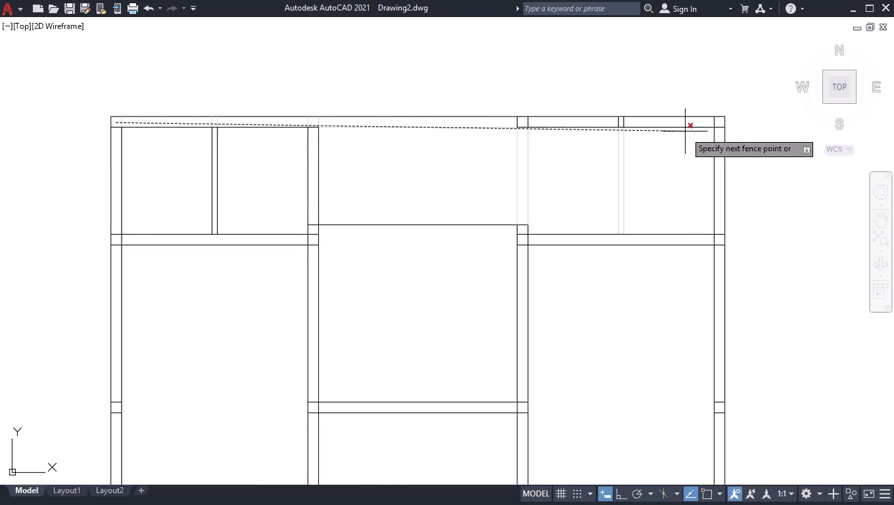
click(719, 122)
click(720, 123)
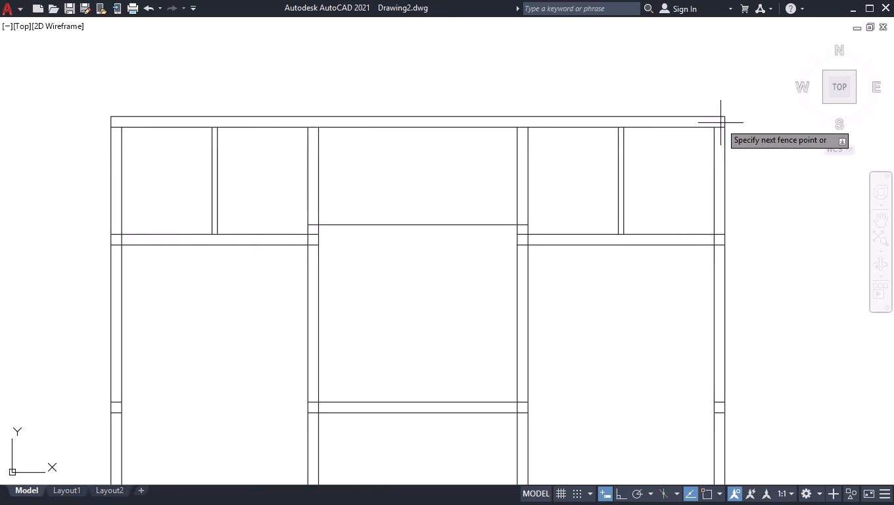
scroll(743, 196, down, 4)
scroll(740, 297, up, 5)
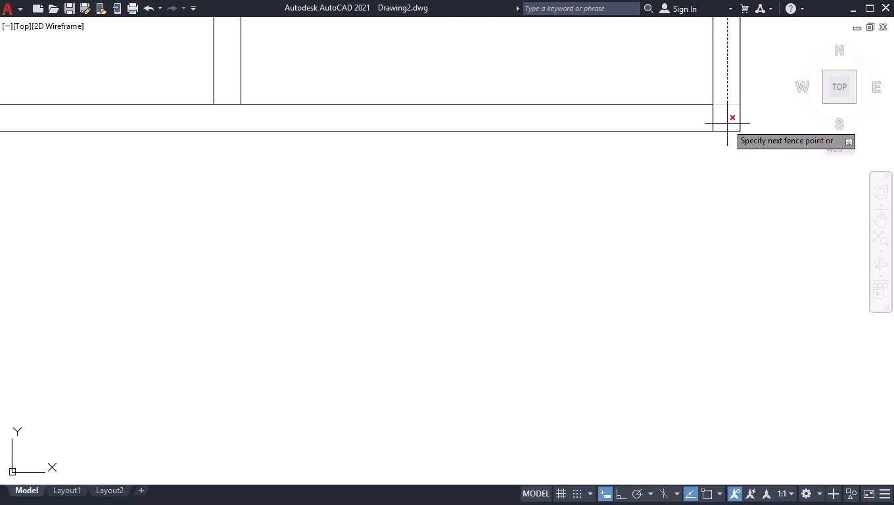
click(727, 124)
Trim the wall line segments crossing inside the bottom and left outer walls, including their corners.
click(723, 114)
scroll(595, 118, down, 3)
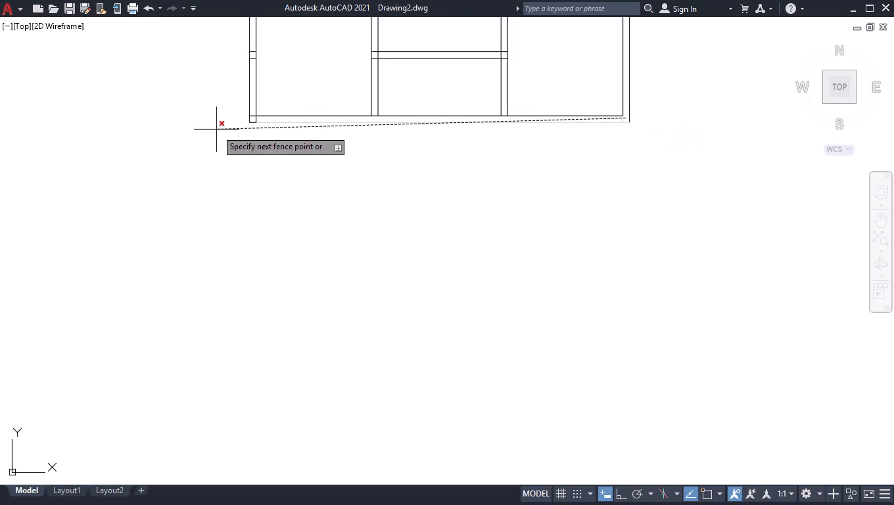
scroll(216, 130, up, 3)
click(367, 87)
scroll(367, 87, down, 4)
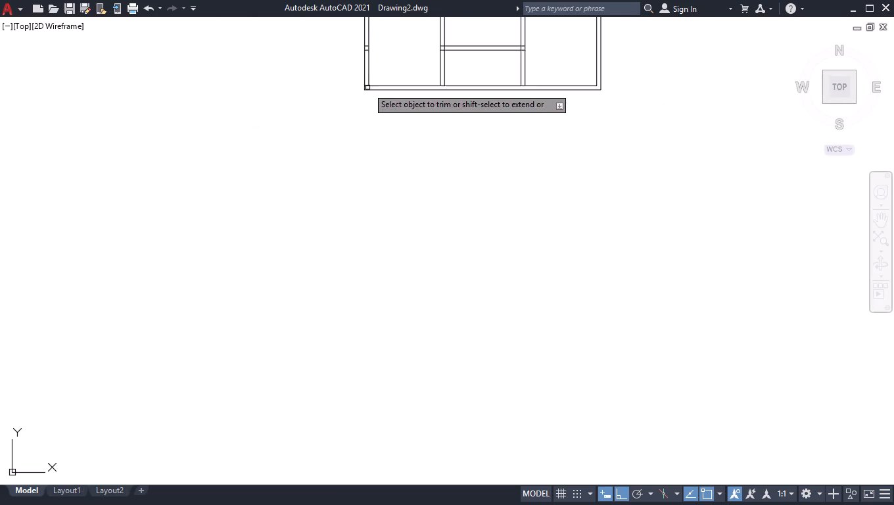
scroll(369, 66, down, 8)
scroll(416, 106, down, 3)
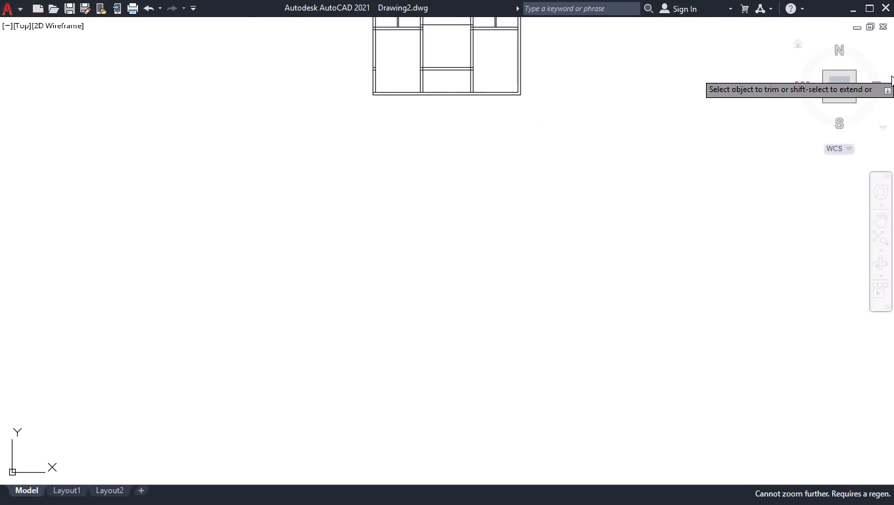
click(836, 81)
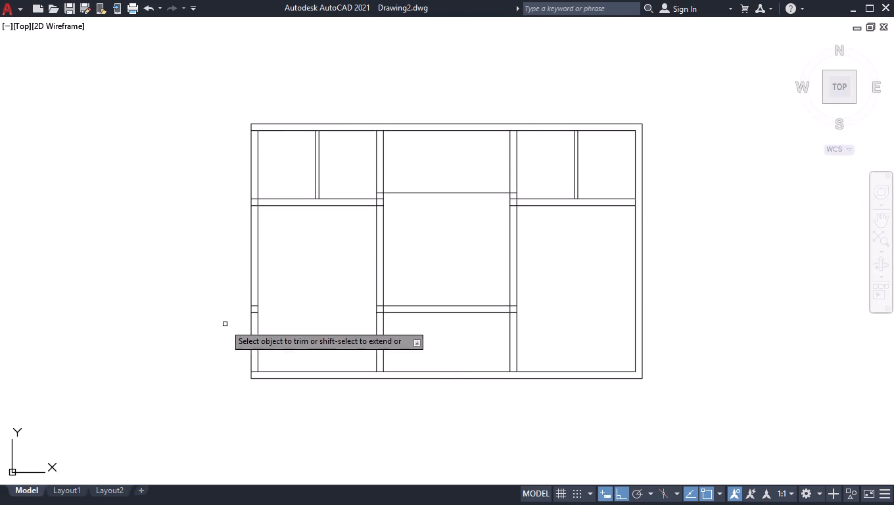
scroll(252, 378, up, 3)
click(257, 366)
scroll(296, 181, down, 4)
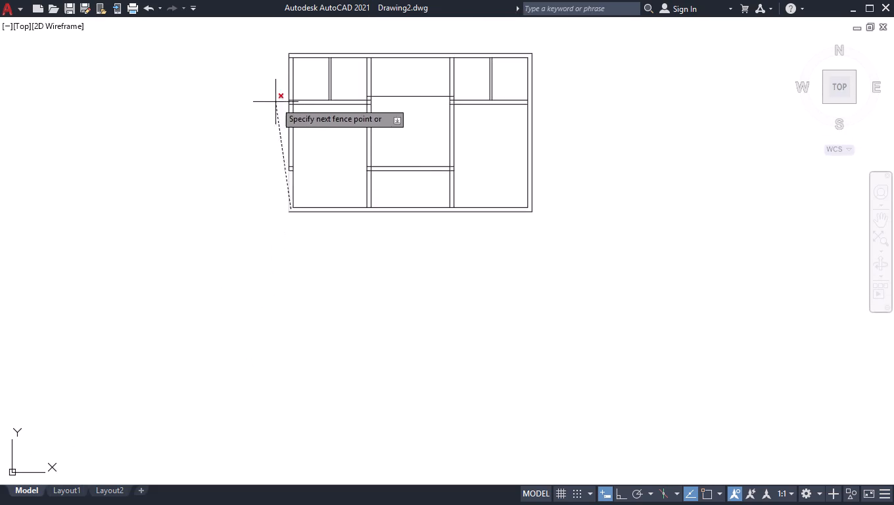
scroll(300, 64, up, 4)
click(289, 74)
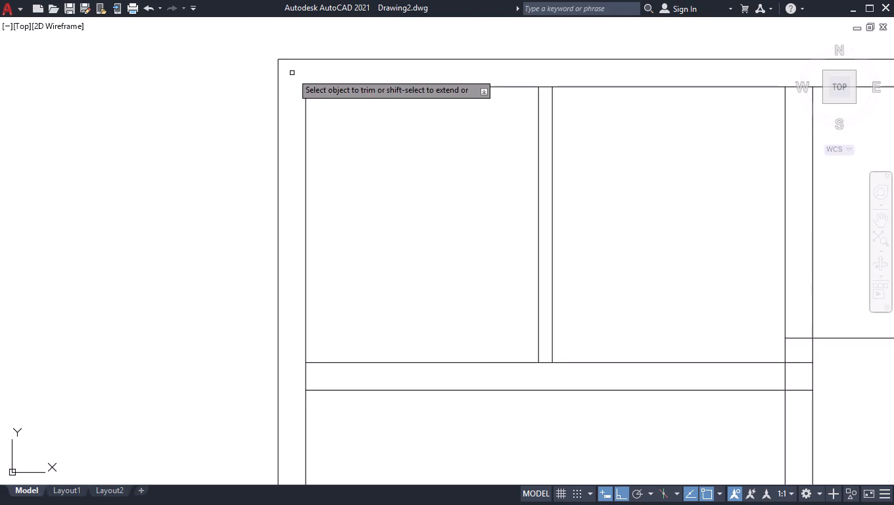
key(Escape)
Trim the horizontal lines crossing inside the left 9" vertical wall, from the upper wall junction down to the bottom outer wall.
scroll(295, 79, down, 3)
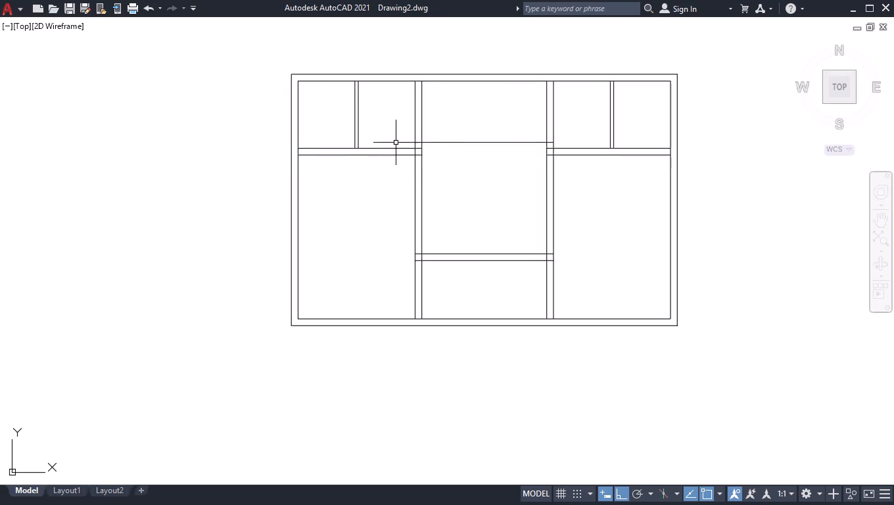
text(TR)
key(Return)
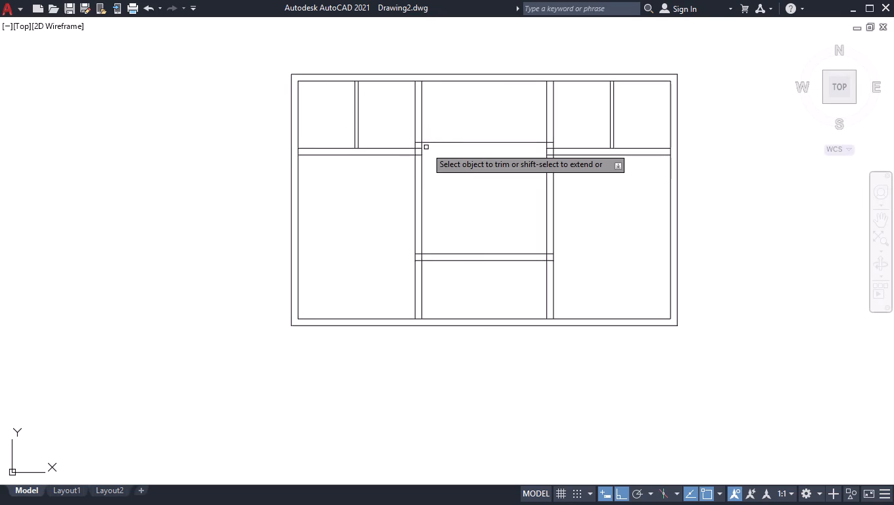
scroll(421, 132, up, 2)
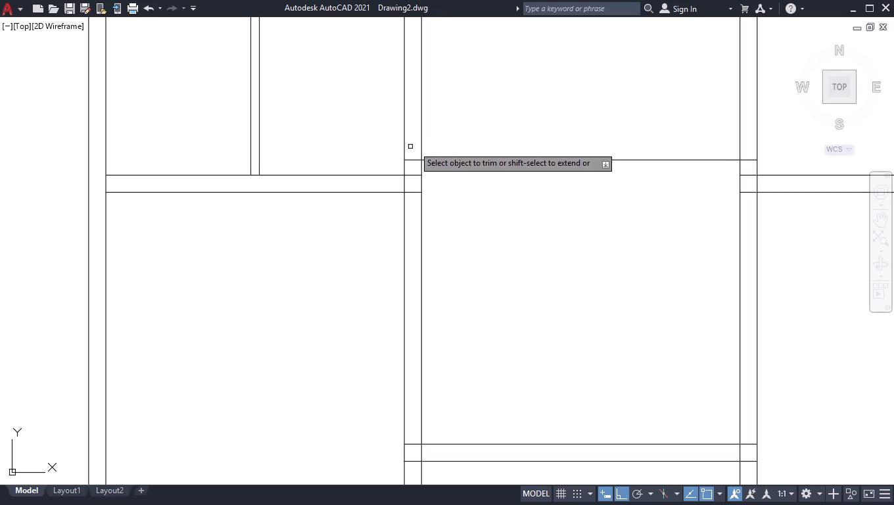
click(414, 145)
scroll(404, 264, down, 4)
scroll(398, 331, up, 5)
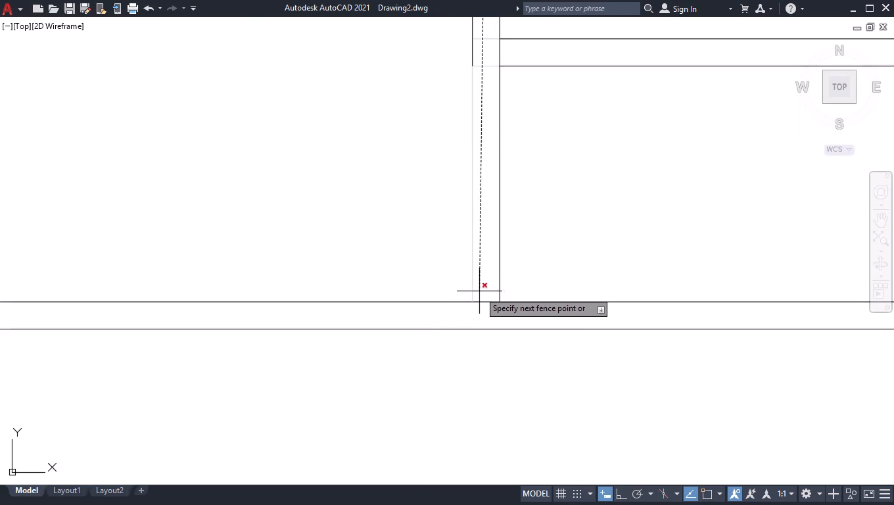
click(481, 291)
Trim the horizontal wall lines crossing inside the right 9" vertical wall down to the bottom outer wall.
scroll(712, 122, down, 6)
scroll(749, 70, up, 1)
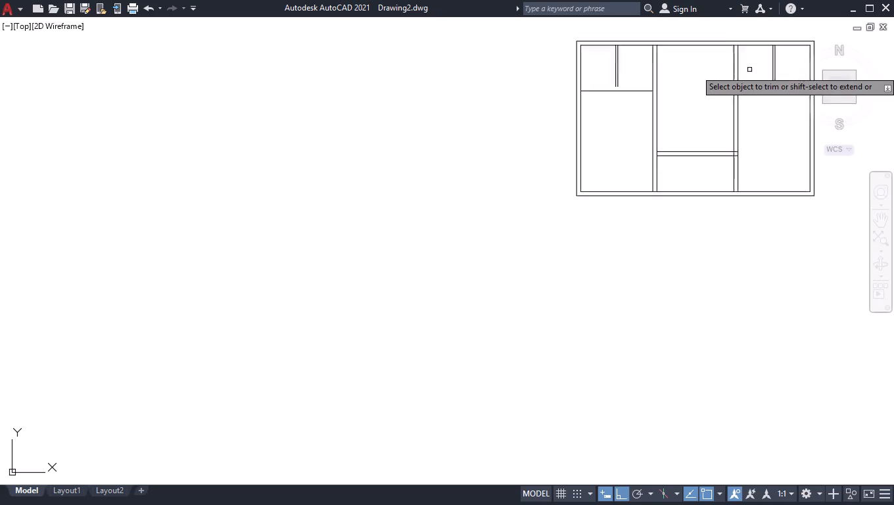
scroll(749, 70, up, 2)
click(713, 101)
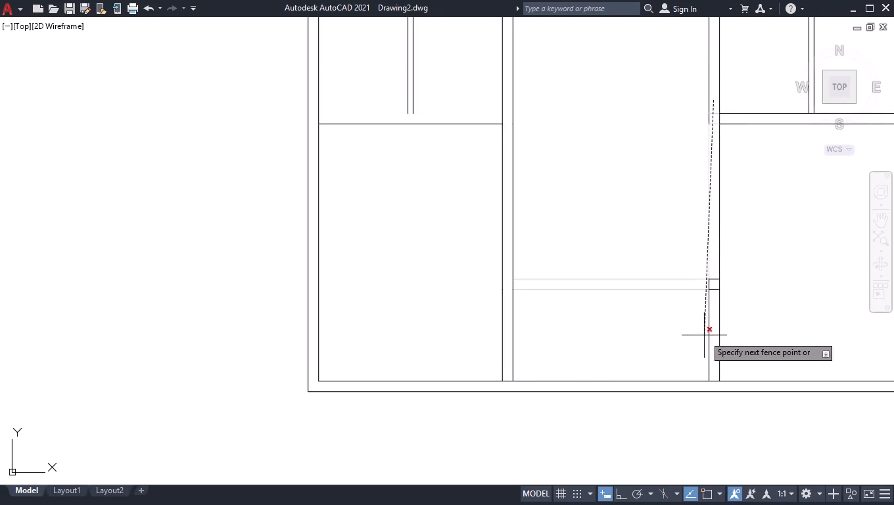
click(713, 360)
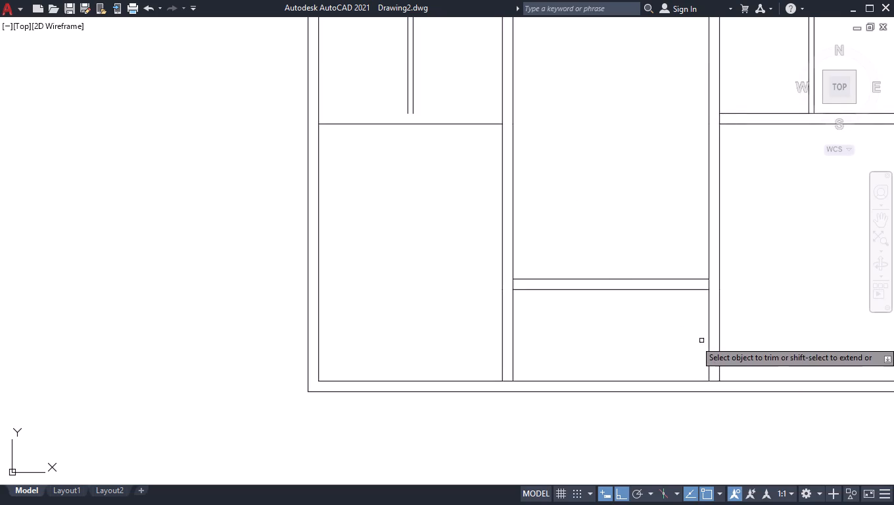
key(Escape)
Offset the remaining line of the left bay's horizontal wall 9" upward to restore its upper face.
scroll(686, 292, down, 3)
scroll(713, 280, up, 2)
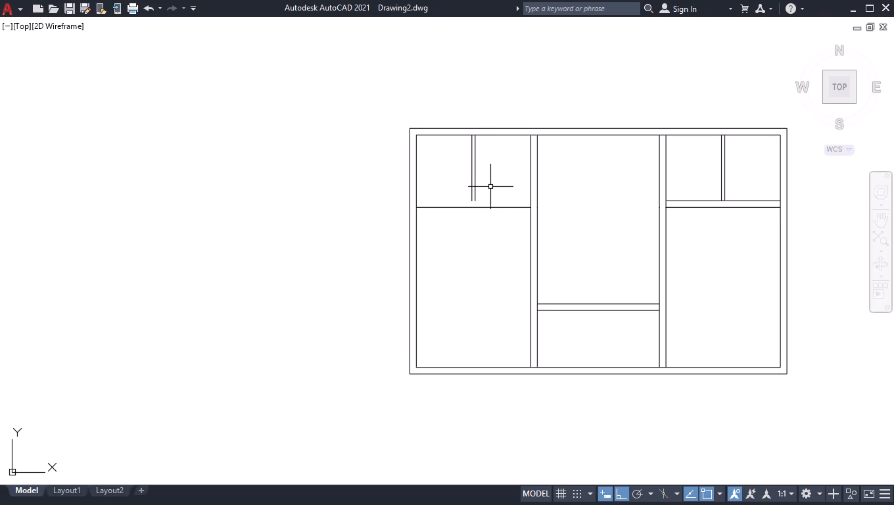
text(OFF)
key(Return)
text(9")
key(Return)
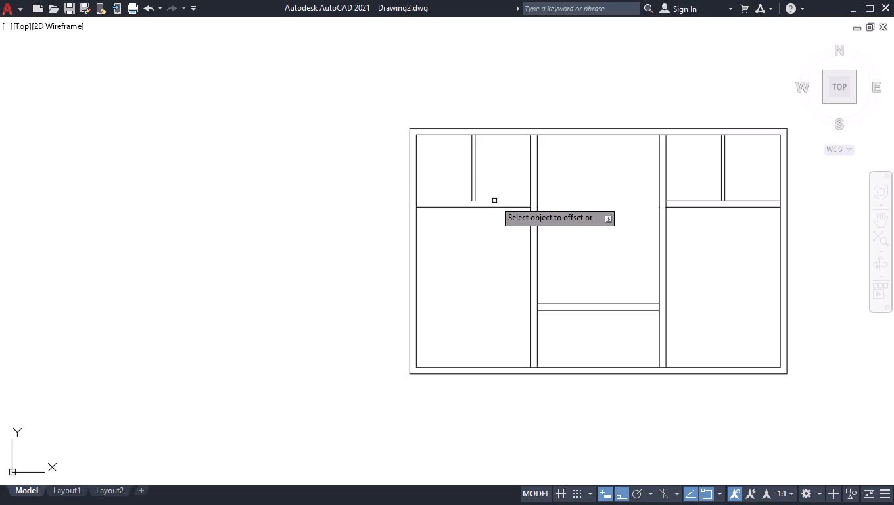
click(489, 207)
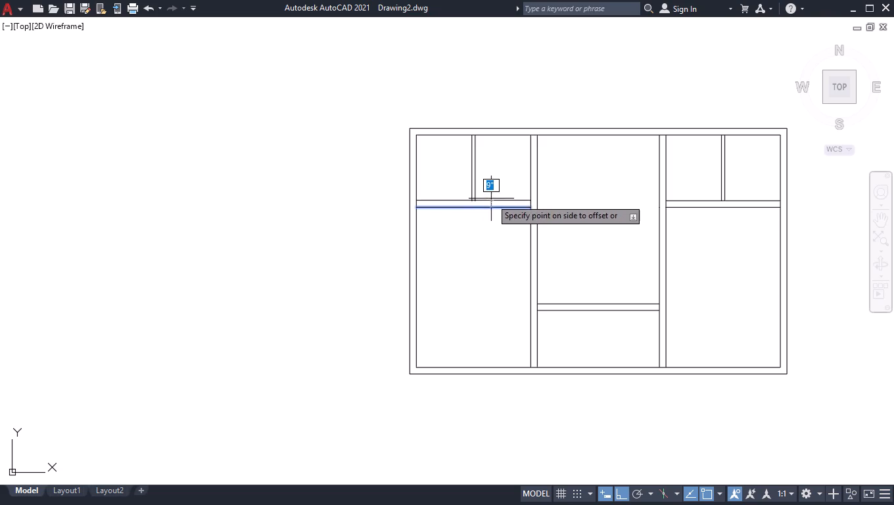
click(491, 199)
key(Escape)
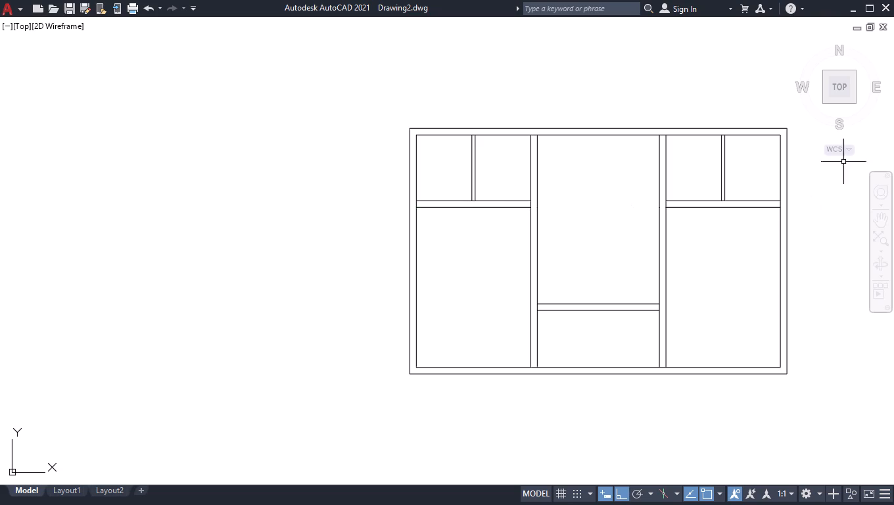
Offset the upper line of the central bay's lower horizontal wall 12'5" upward across the bay.
click(837, 91)
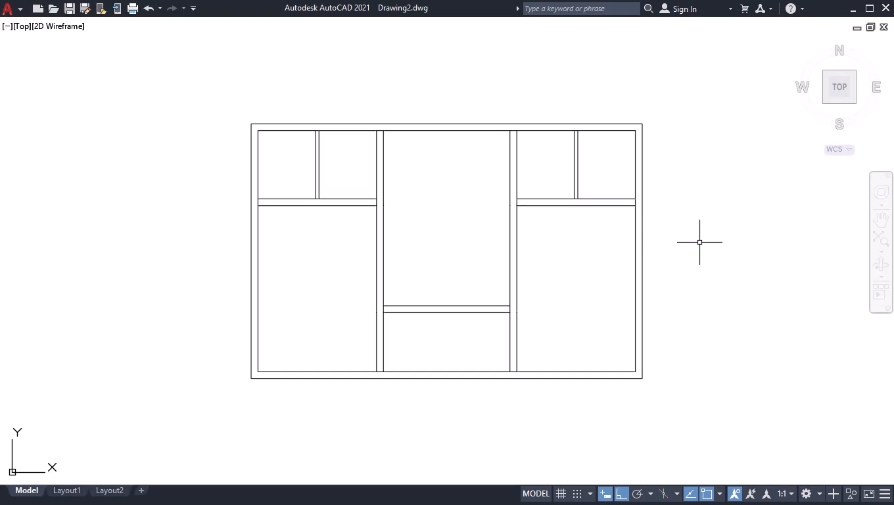
text(OFF)
key(Return)
text(12')
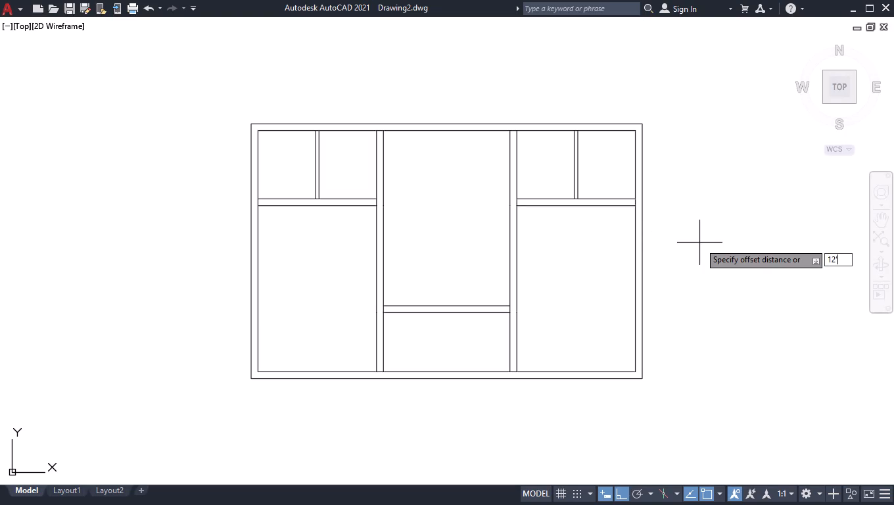
key(5)
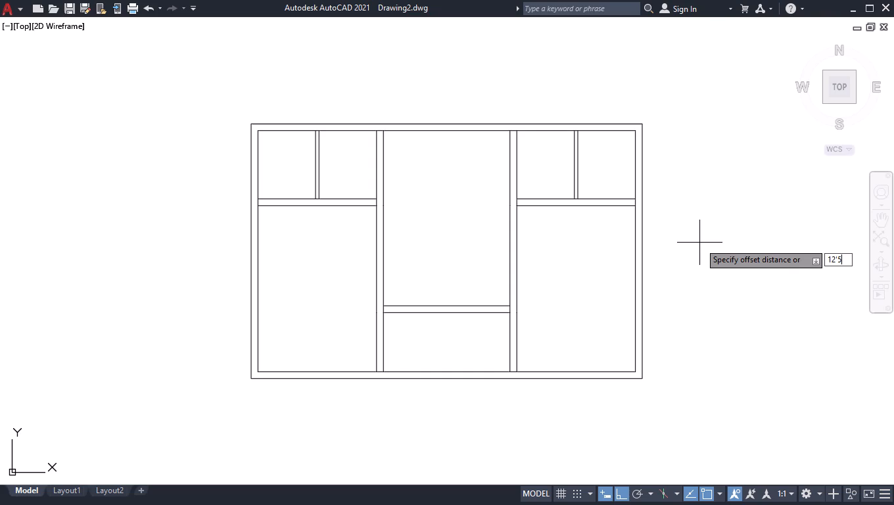
key(shift+quotedbl)
key(Return)
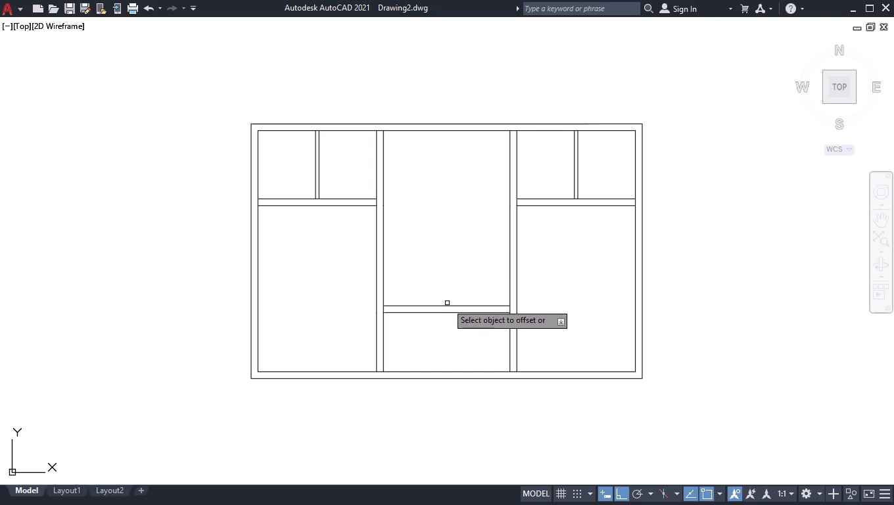
click(446, 306)
click(435, 242)
key(Escape)
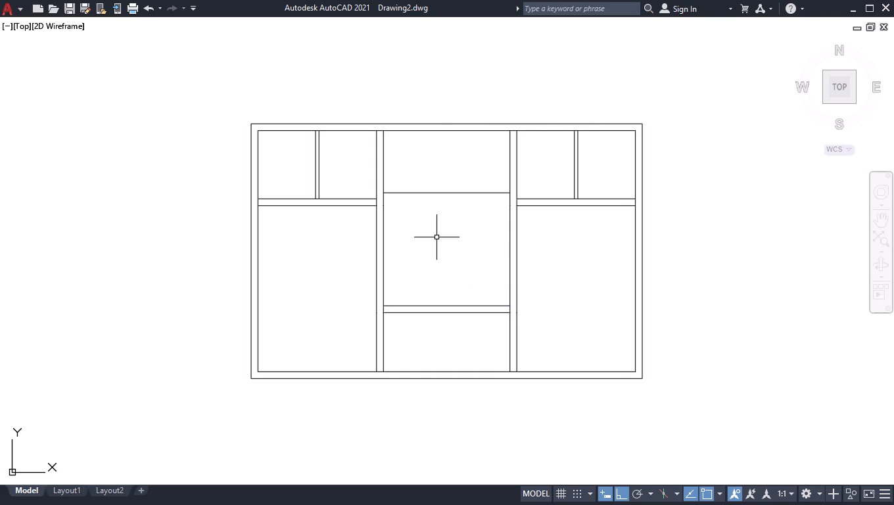
scroll(282, 131, up, 1)
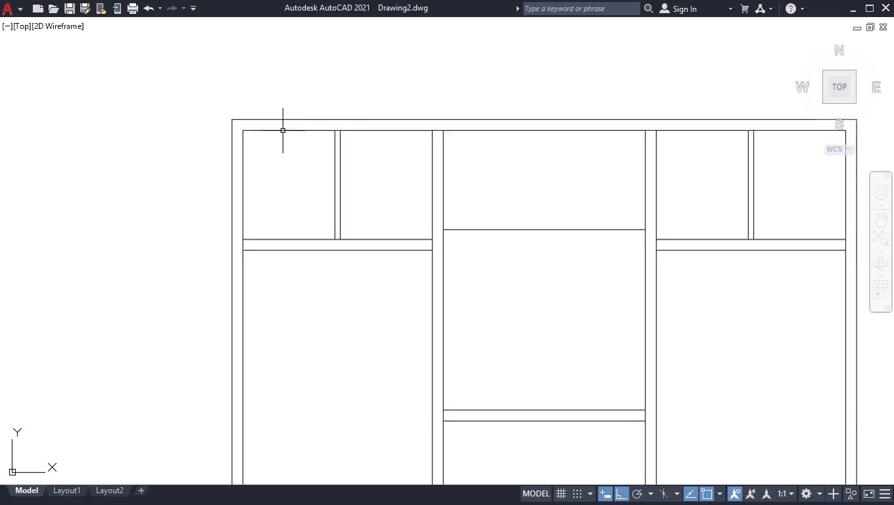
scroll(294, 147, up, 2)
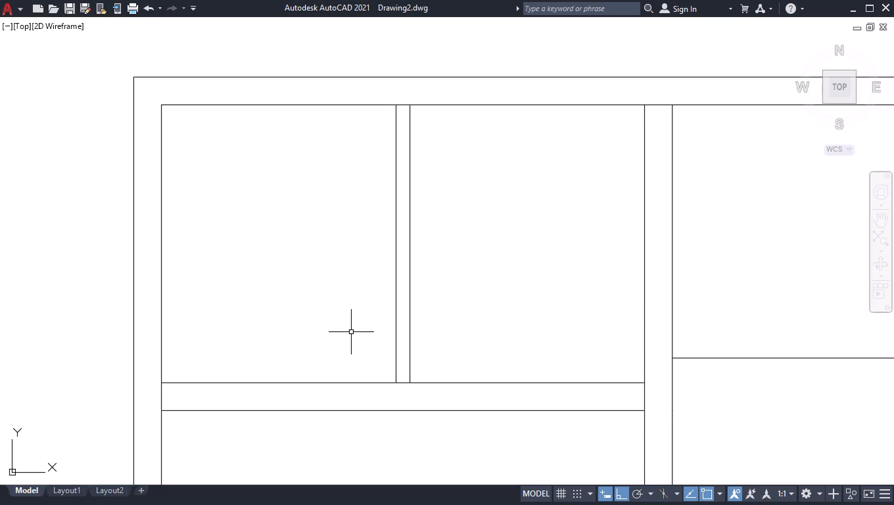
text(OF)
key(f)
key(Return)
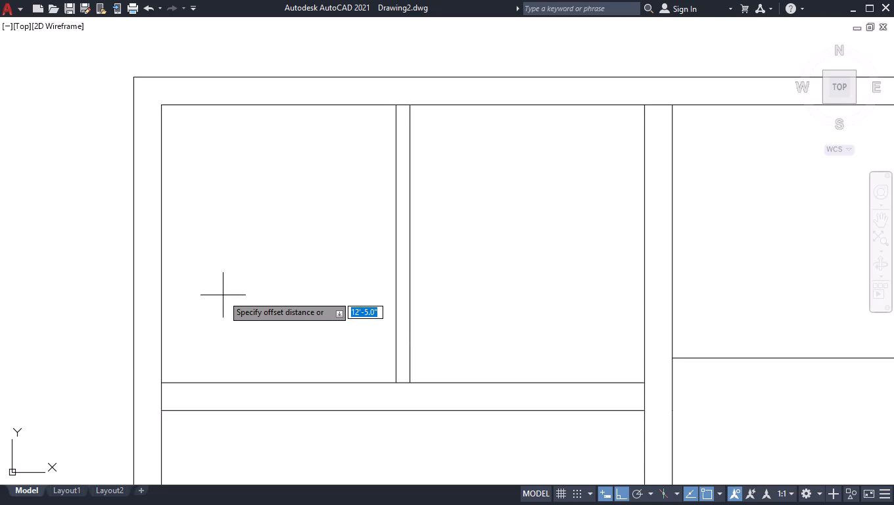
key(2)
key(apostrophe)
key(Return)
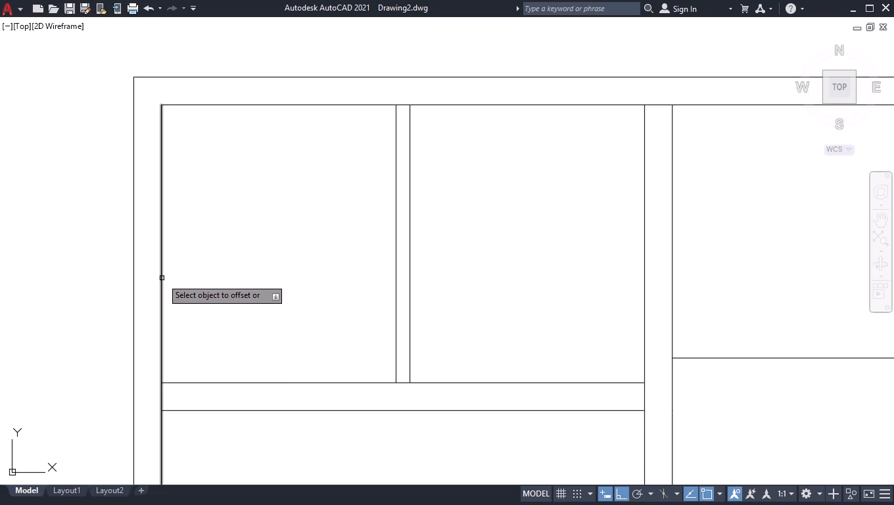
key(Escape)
Break the left outer wall's inner line at the upper line of the left bay's horizontal wall.
text(BR)
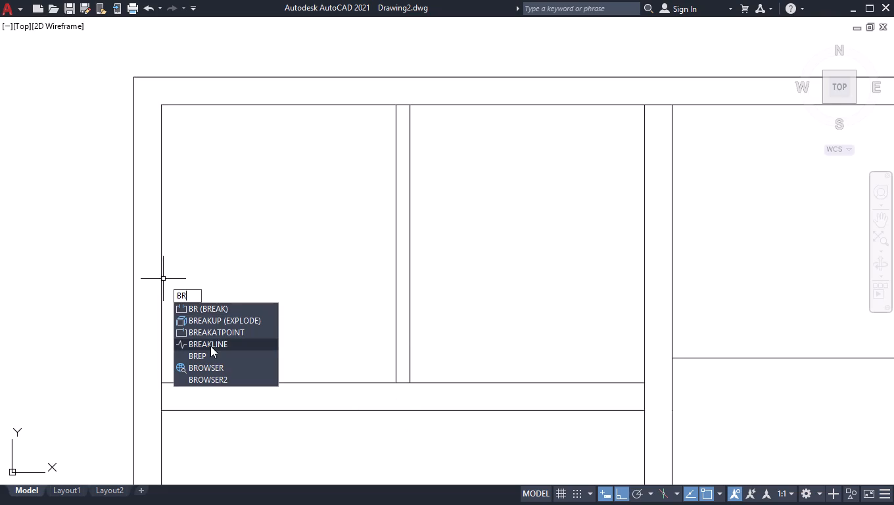
click(221, 334)
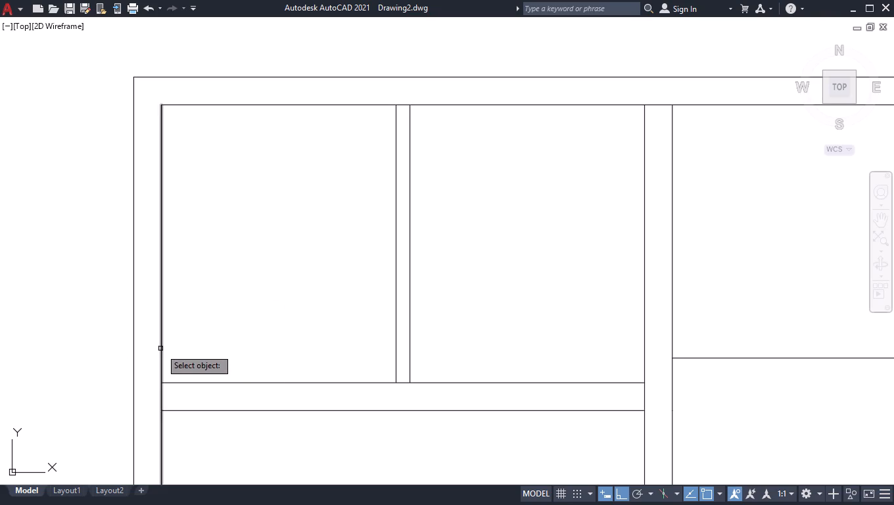
click(160, 349)
click(161, 385)
Offset the inner line of the left outer wall 2' inward into the top-left room.
text(OFF)
key(Return)
text(2')
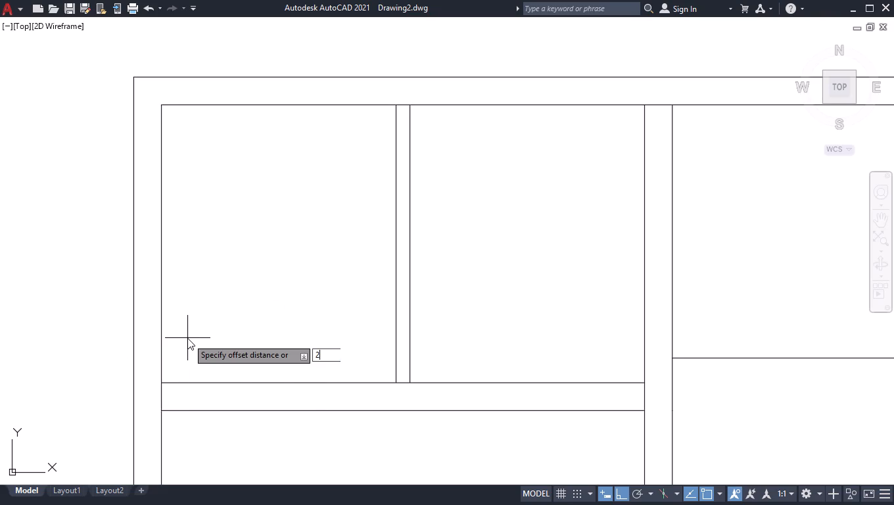
key(Return)
click(162, 297)
click(212, 297)
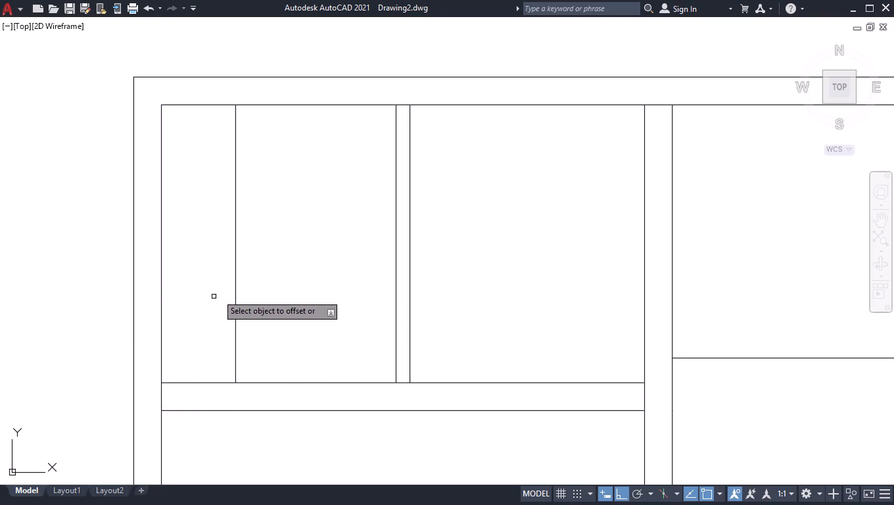
Offset the inner line of the top outer wall 1'6" downward.
click(295, 105)
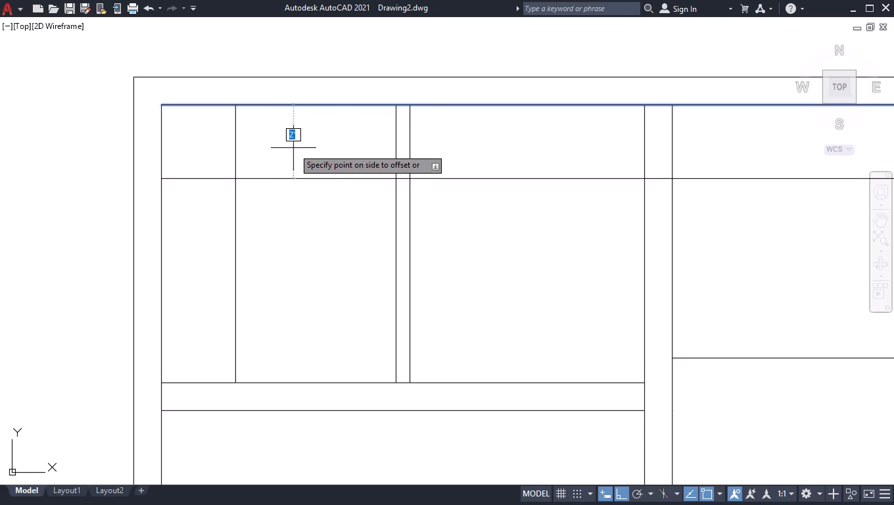
text(1'6")
key(Return)
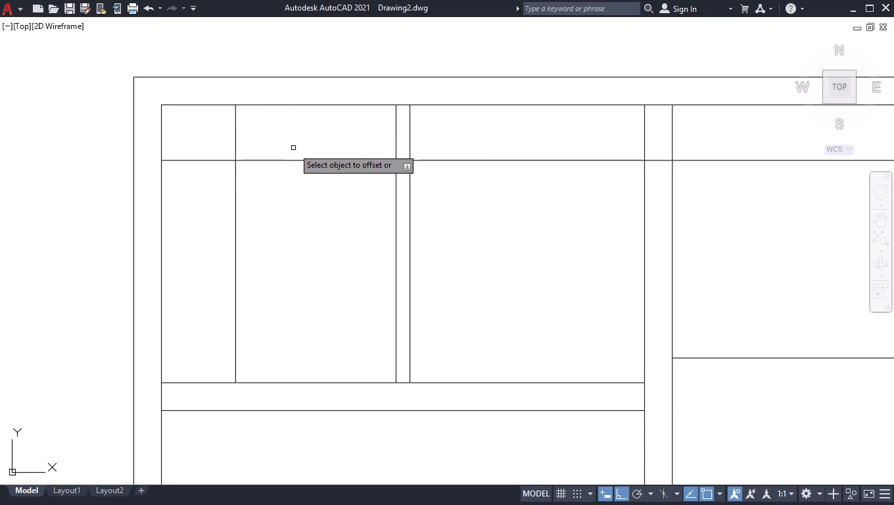
key(Escape)
Trim the 1'6" offset line inside the 4.5" partition and delete its remainder beyond the top-left room.
text(TR)
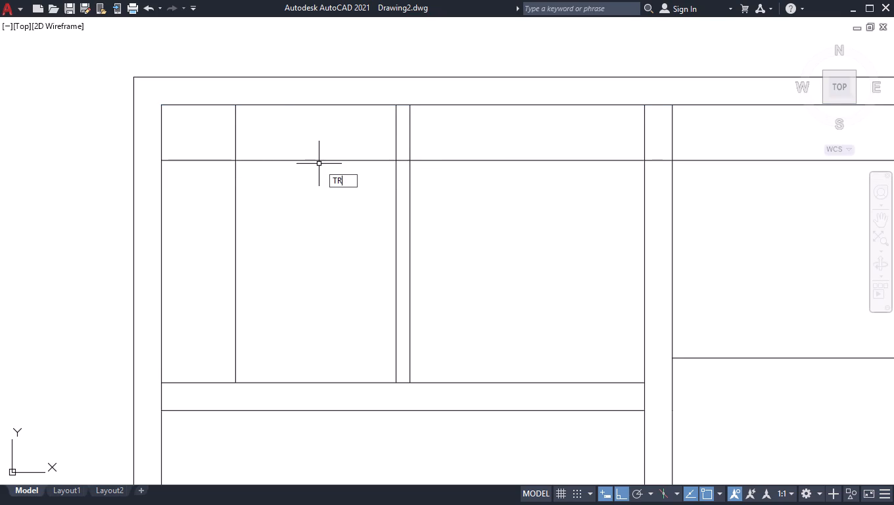
key(Return)
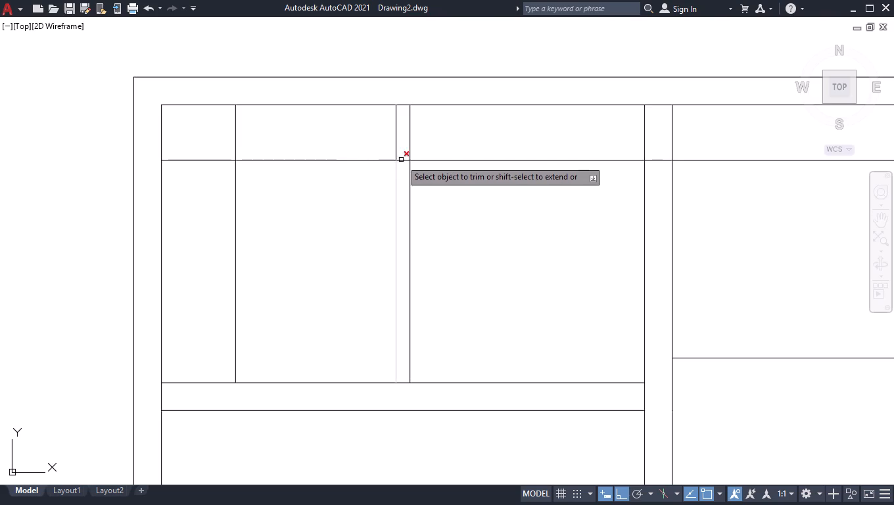
click(404, 161)
key(Escape)
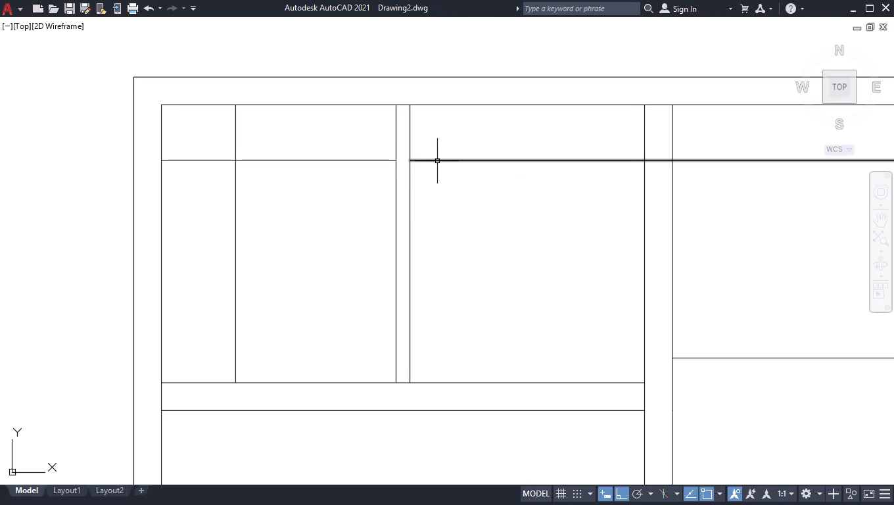
click(437, 161)
key(Delete)
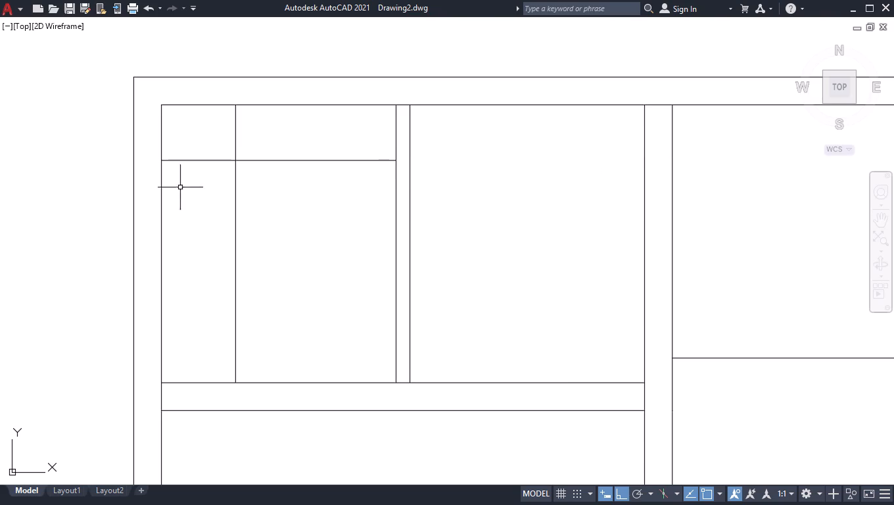
Break the left outer wall's inner line at its junction with the 1'6" offset line.
text(BR)
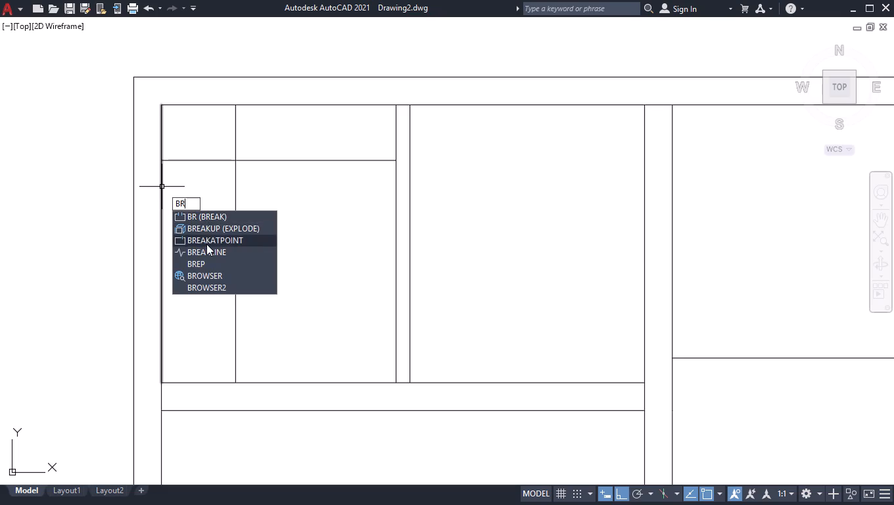
click(206, 244)
click(163, 191)
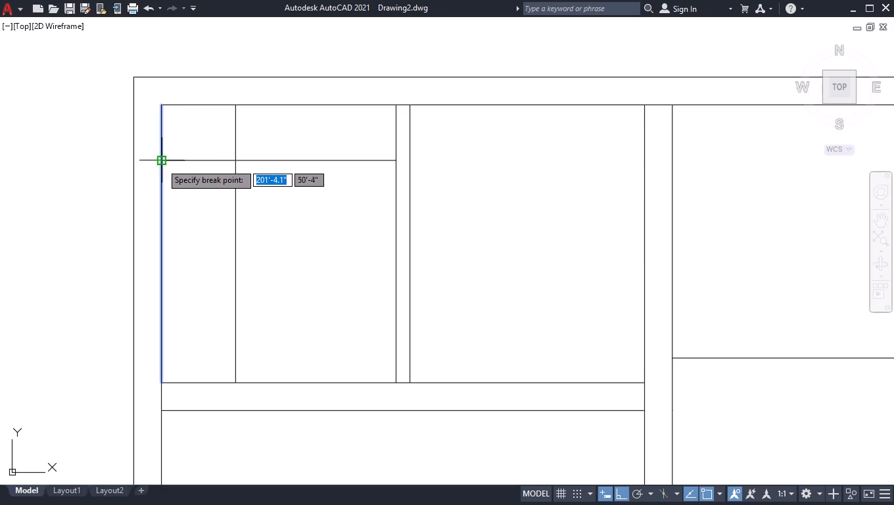
click(161, 163)
click(160, 181)
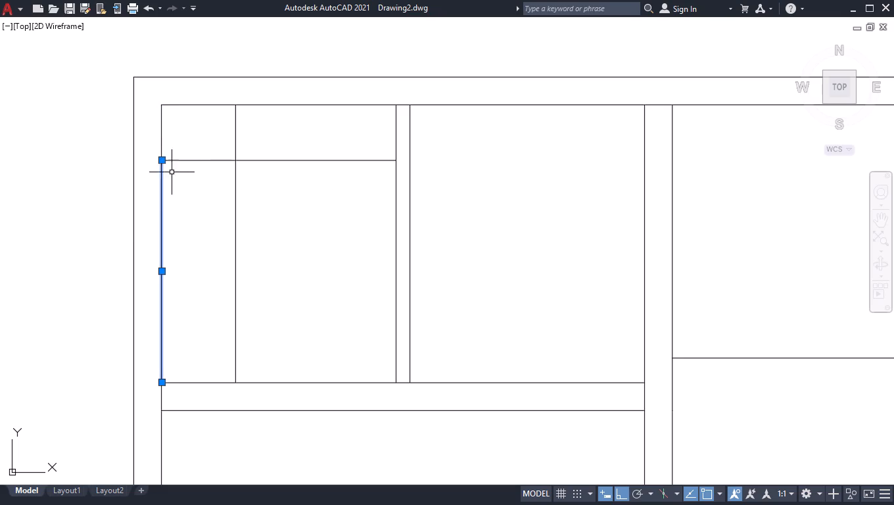
click(177, 159)
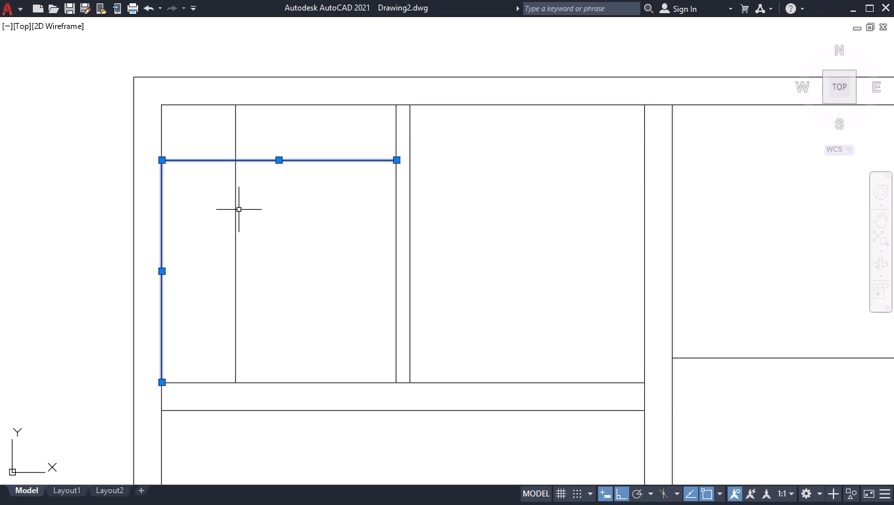
key(Escape)
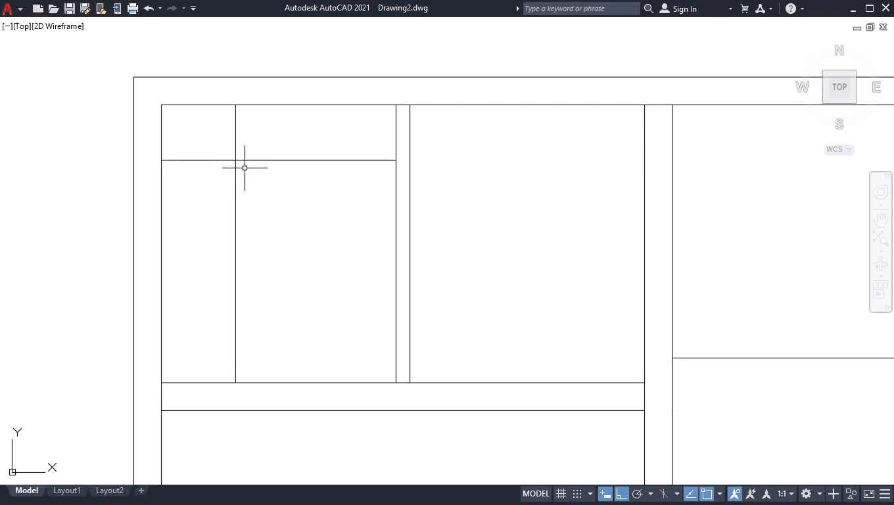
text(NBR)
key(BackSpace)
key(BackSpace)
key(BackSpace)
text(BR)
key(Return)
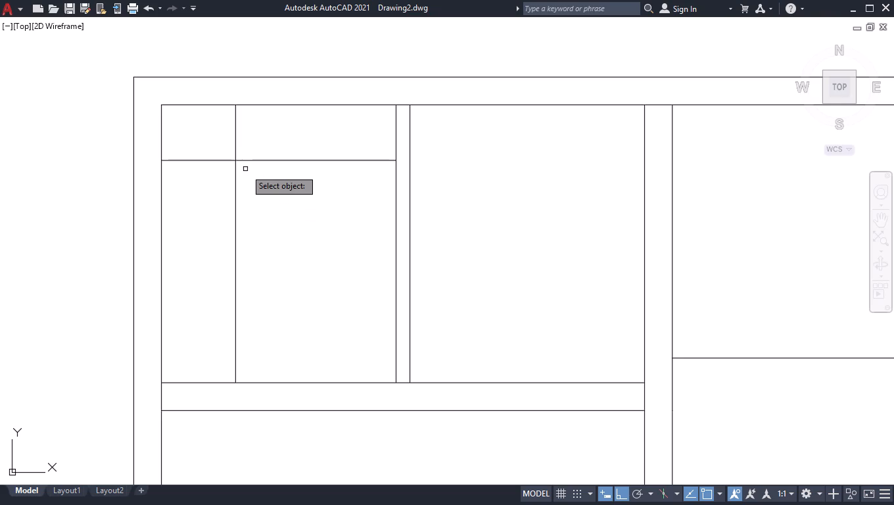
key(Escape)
Break both the horizontal 1'6" offset line and the vertical 2' offset line at their crossing point.
text(BR)
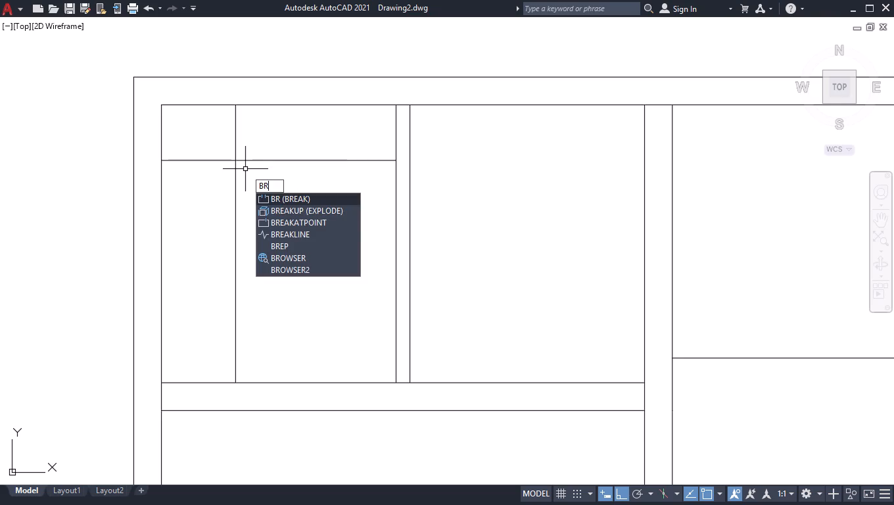
click(276, 224)
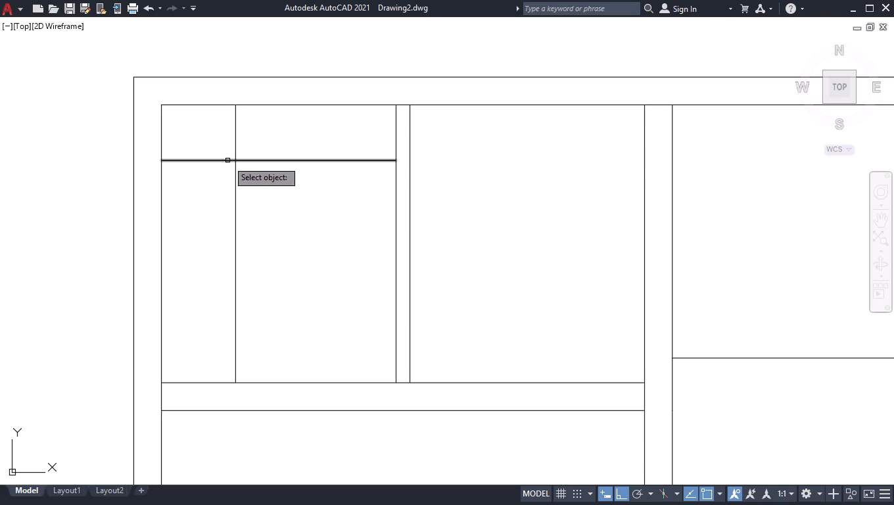
click(227, 160)
click(237, 162)
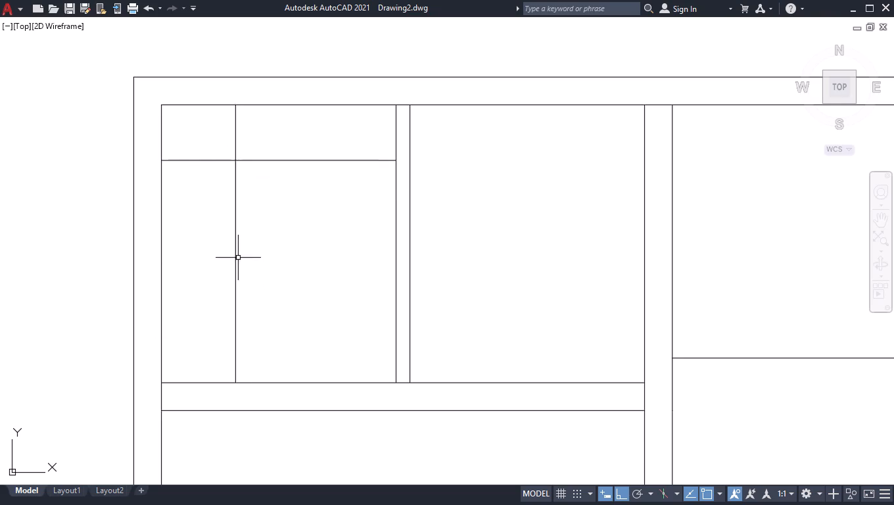
key(space)
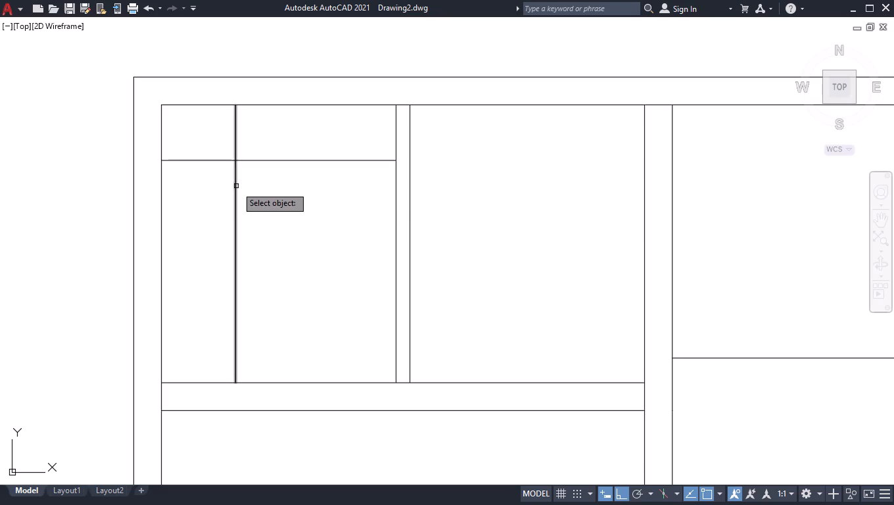
click(236, 186)
click(235, 161)
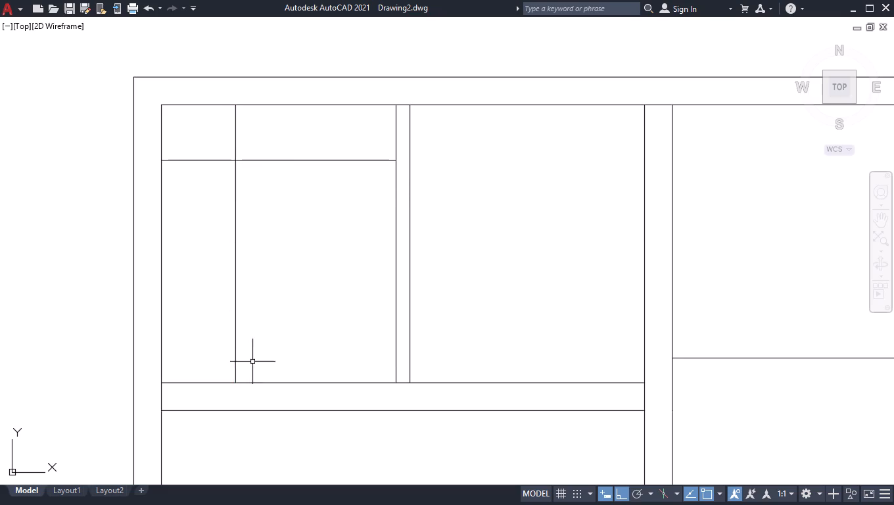
Break the upper line of the left bay's horizontal wall where the vertical 2' offset line meets it.
key(space)
click(257, 381)
click(242, 383)
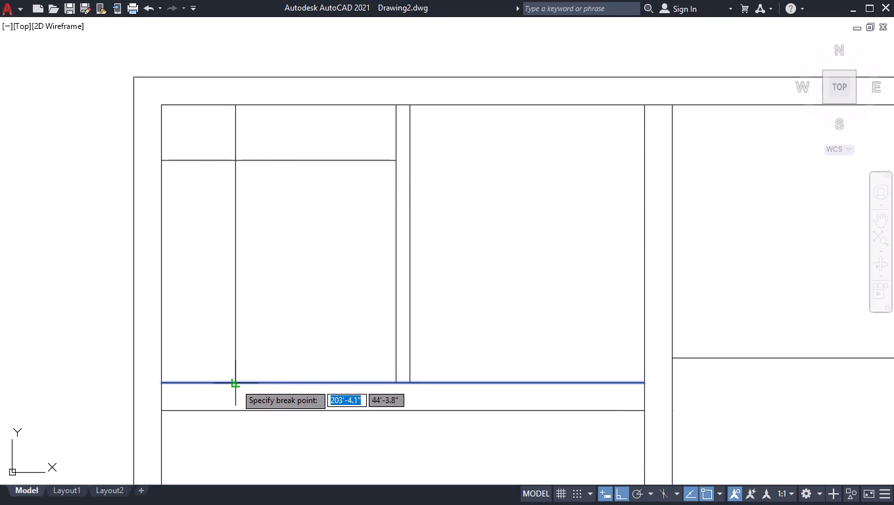
click(235, 383)
Join the four segments bounding the 2' wide rectangle along the top-left room's left wall into one closed outline.
click(268, 220)
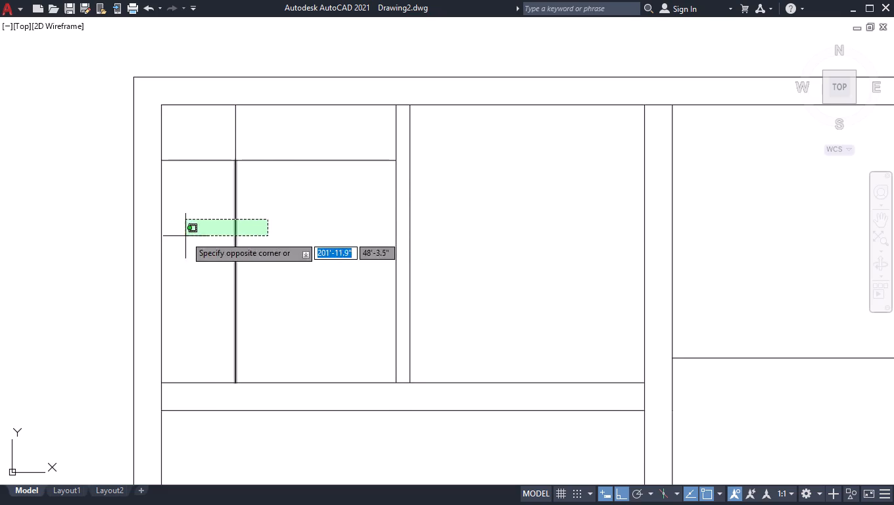
click(149, 243)
click(181, 145)
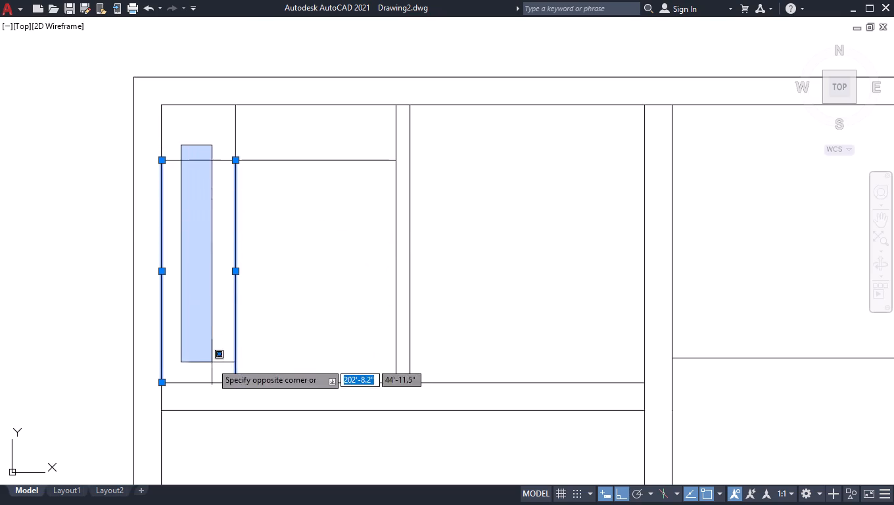
click(196, 232)
click(213, 144)
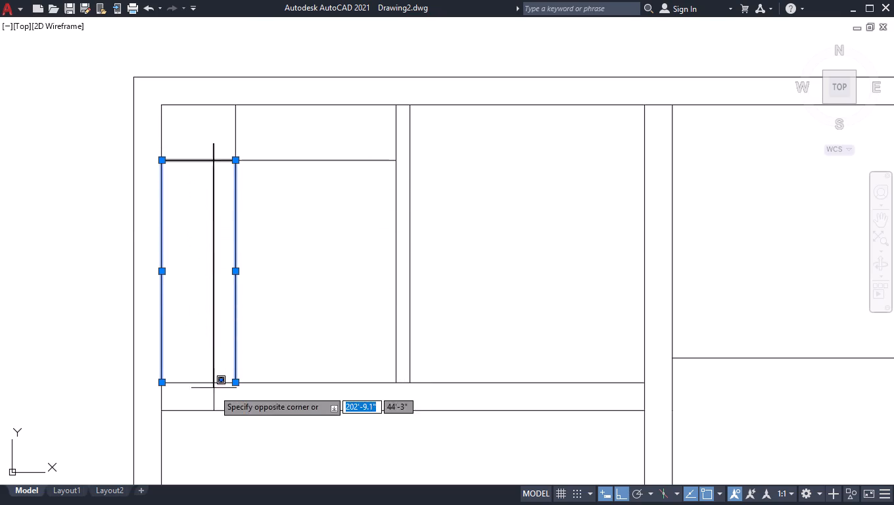
click(214, 393)
click(222, 146)
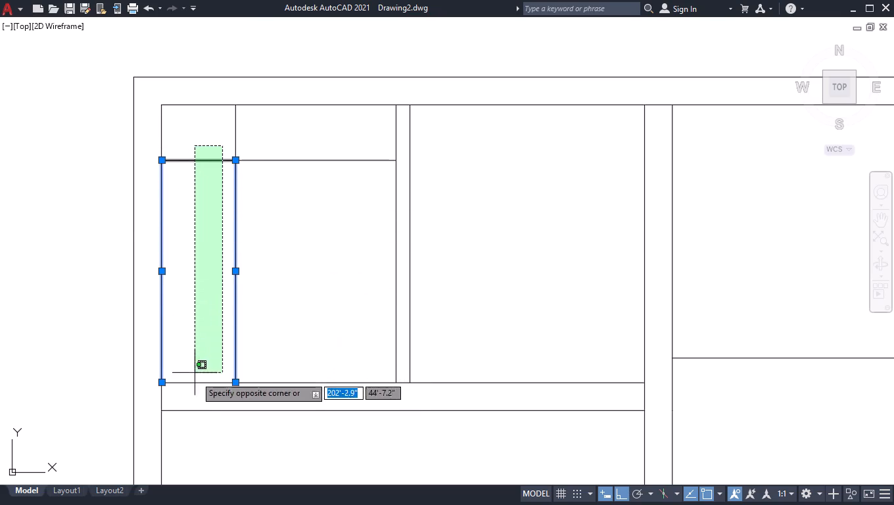
click(199, 396)
key(j)
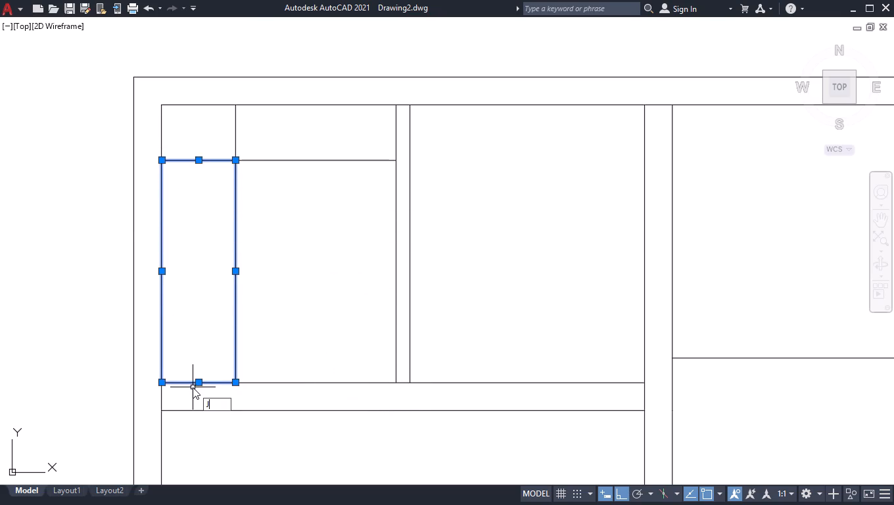
key(Return)
Offset the joined rectangle in the top-left room 1" inward.
text(OFF)
key(Return)
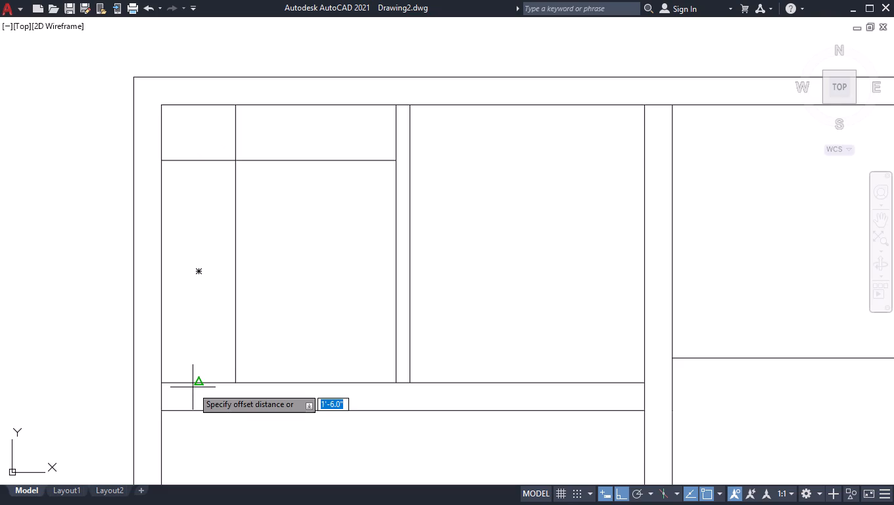
text(1")
key(Return)
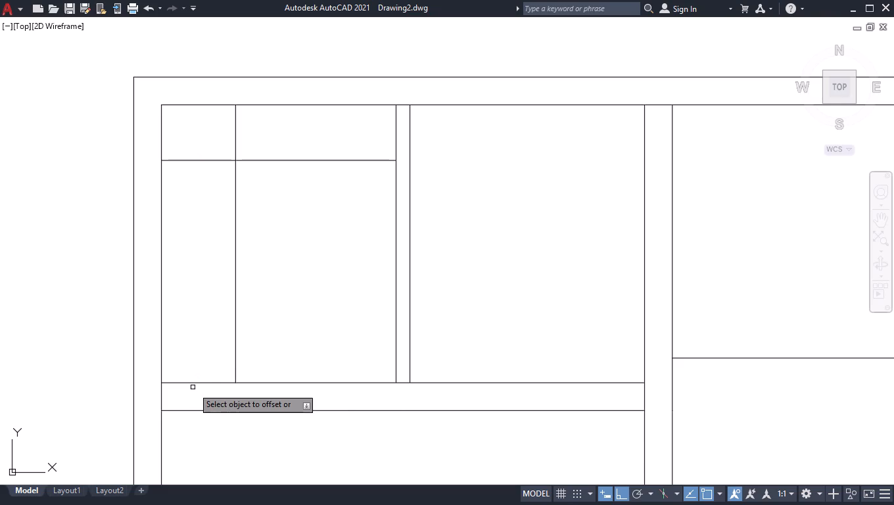
click(193, 160)
click(192, 201)
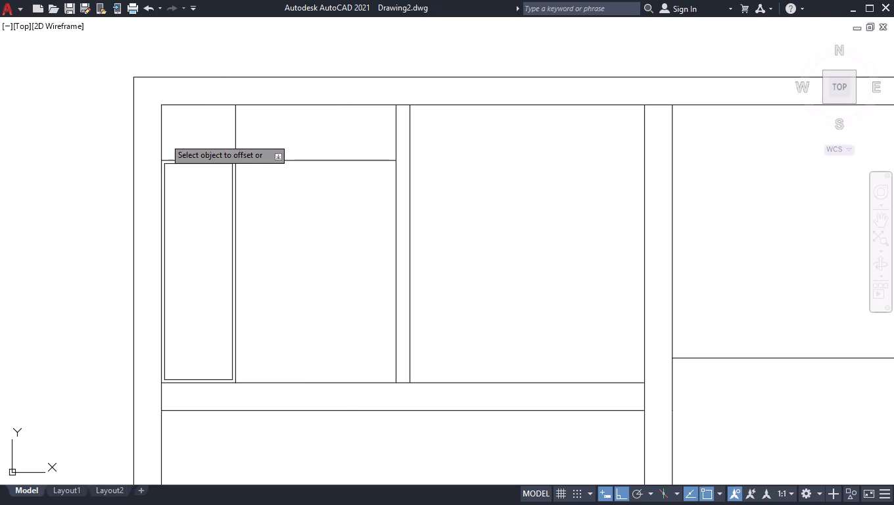
Draw a vertical line from the midpoint of the framed rectangle's top edge up to the top wall's inner line.
key(Escape)
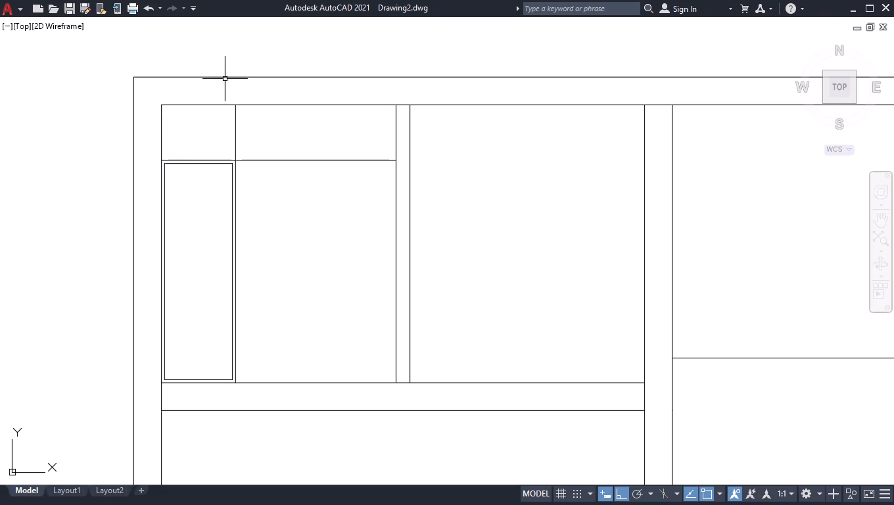
key(l)
key(Return)
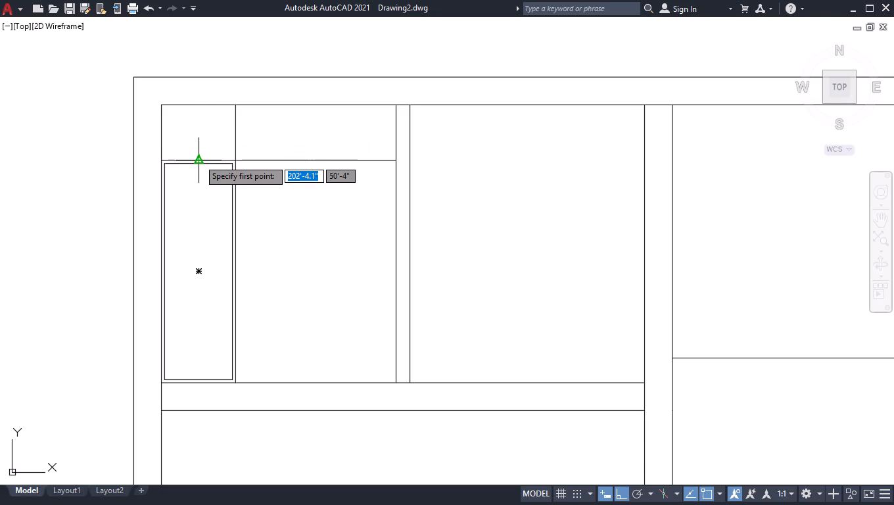
click(199, 159)
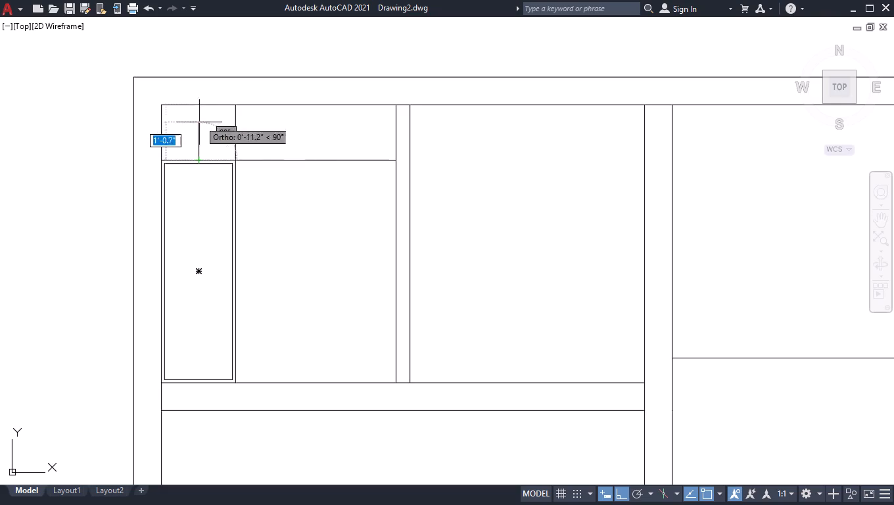
click(197, 101)
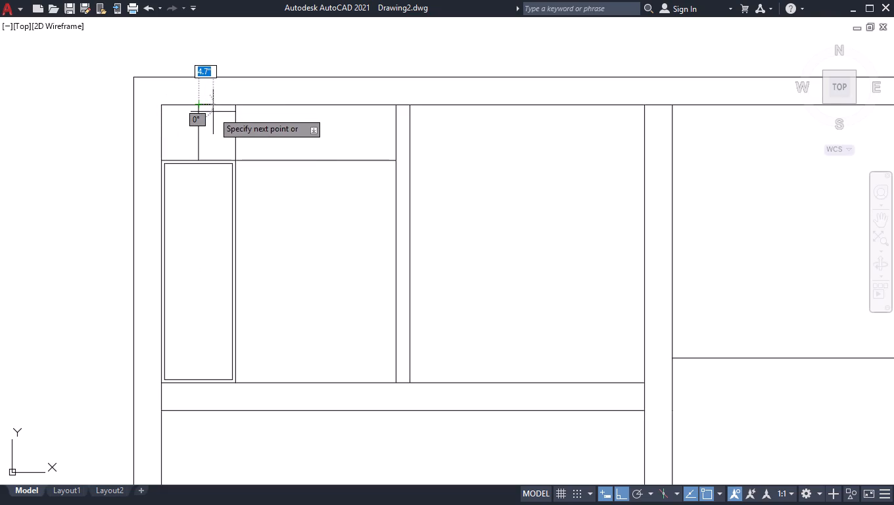
key(Escape)
Offset the top wall's inner line, the new vertical line and the rectangle's outer outline 1" toward the small bay above the rectangle.
scroll(216, 114, up, 4)
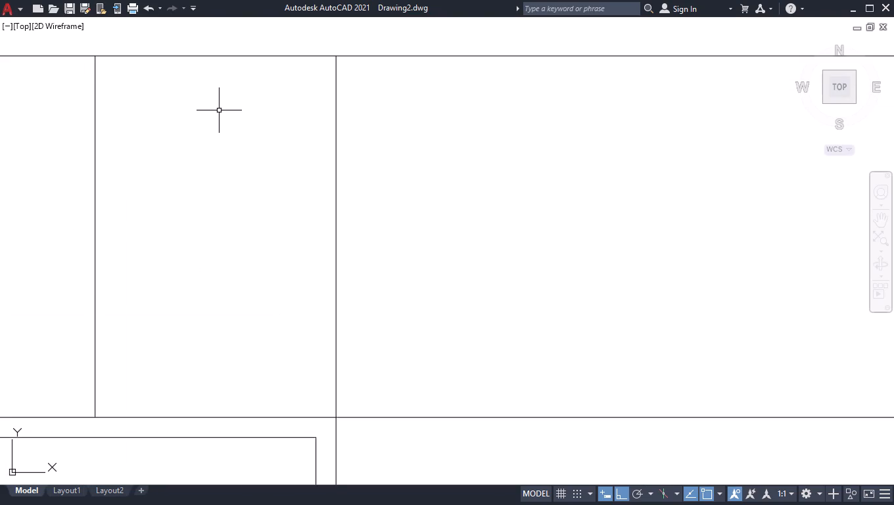
scroll(219, 110, down, 1)
text(OFF)
key(Return)
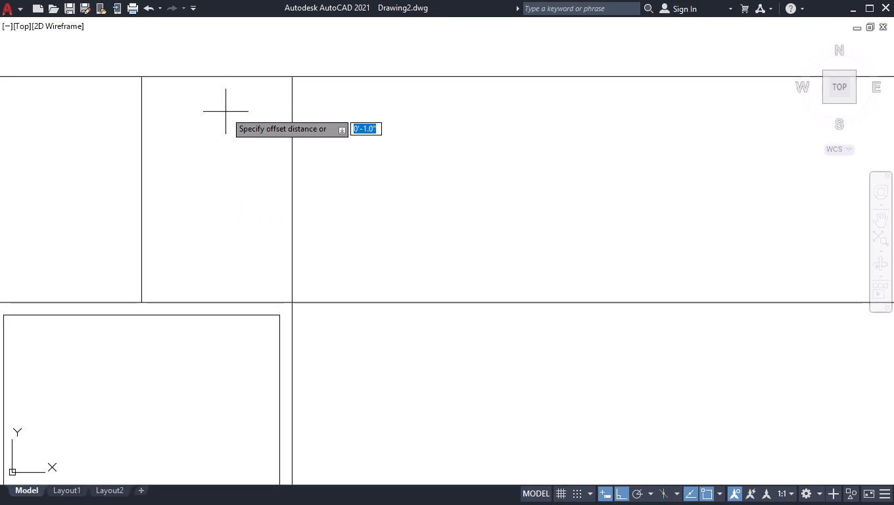
text(1")
key(Return)
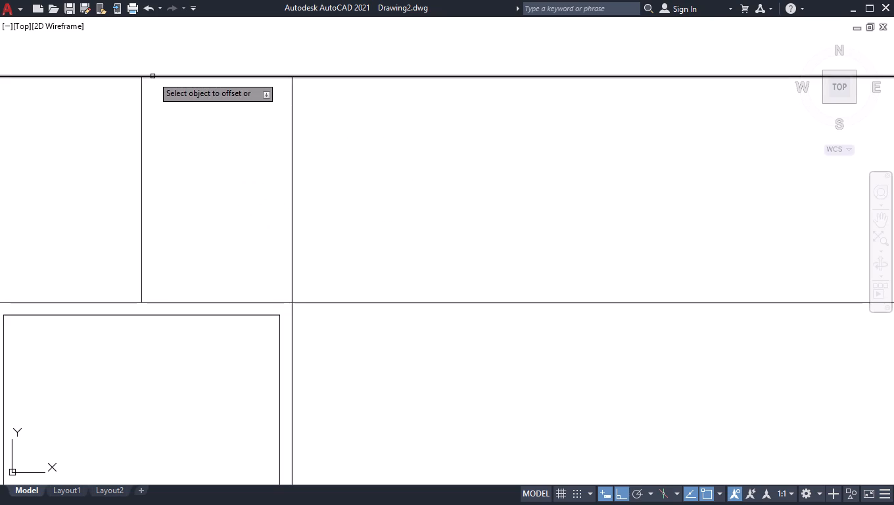
click(154, 76)
click(164, 101)
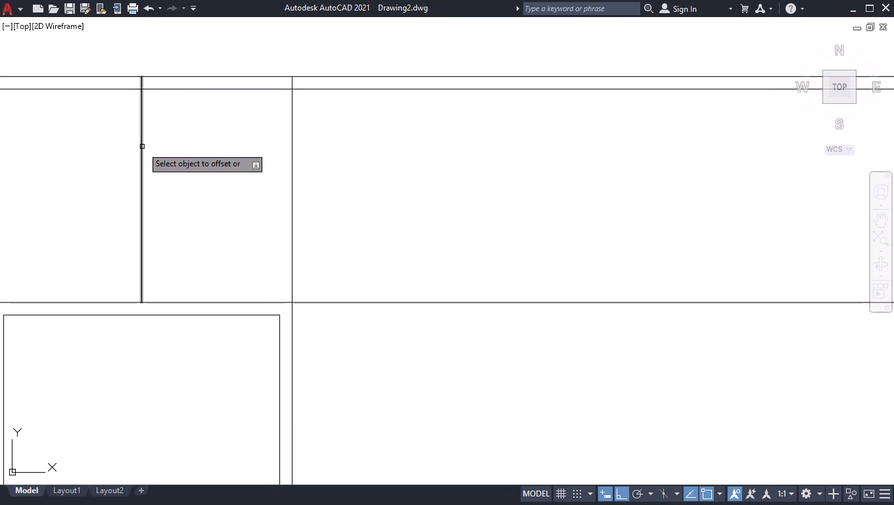
click(143, 148)
click(182, 163)
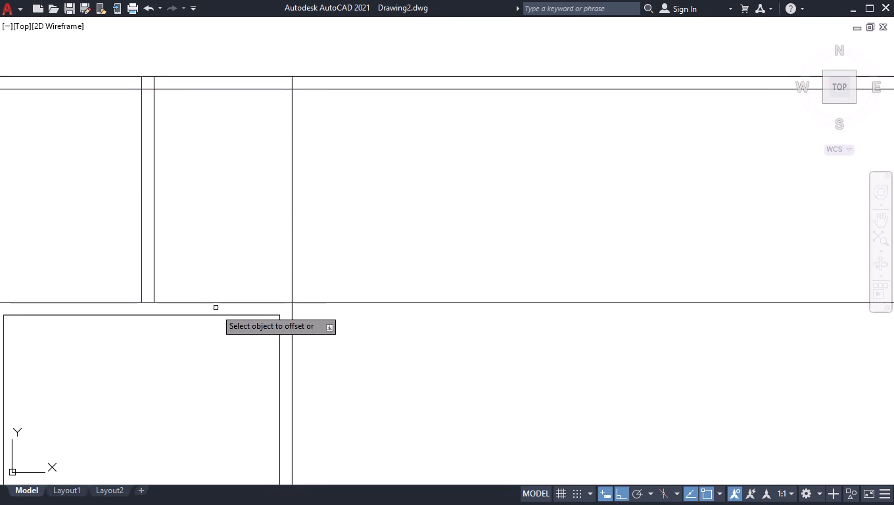
click(214, 302)
click(222, 272)
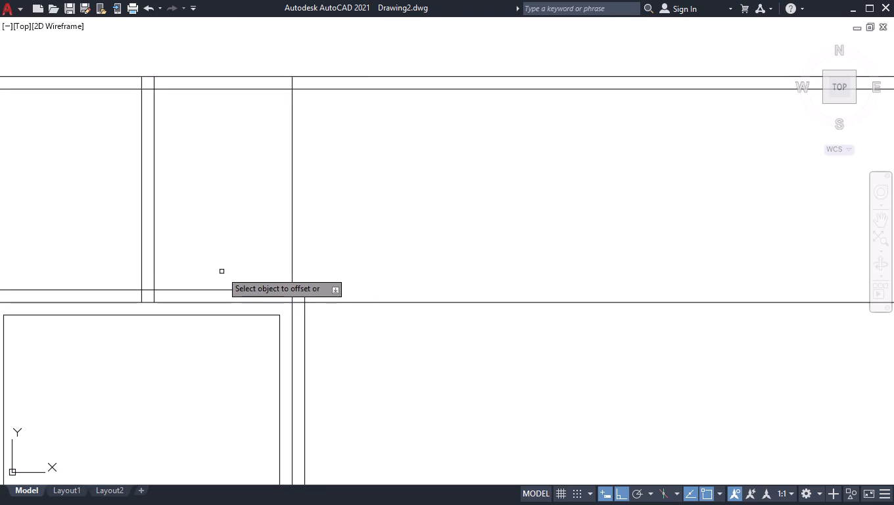
key(Escape)
Trim the overlapping ends of the 1" offset lines at the corners of the small bay above the rectangle.
text(TR)
key(Return)
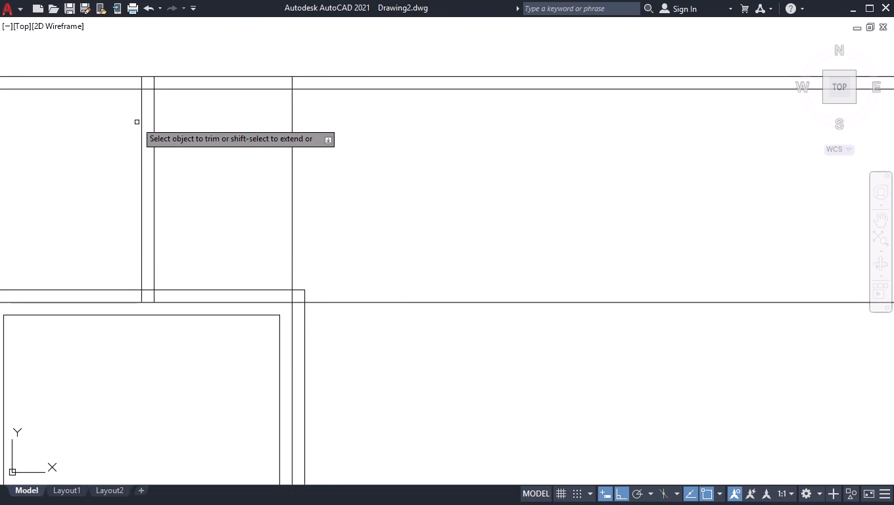
click(150, 89)
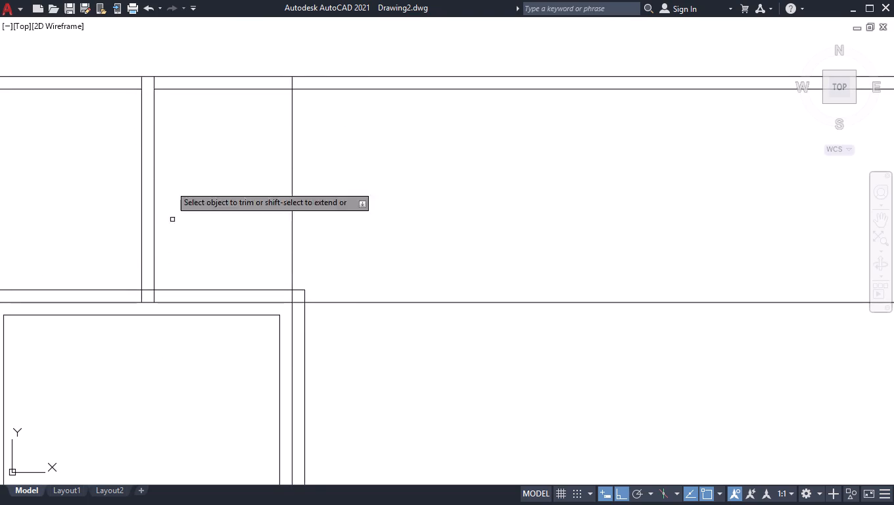
click(155, 82)
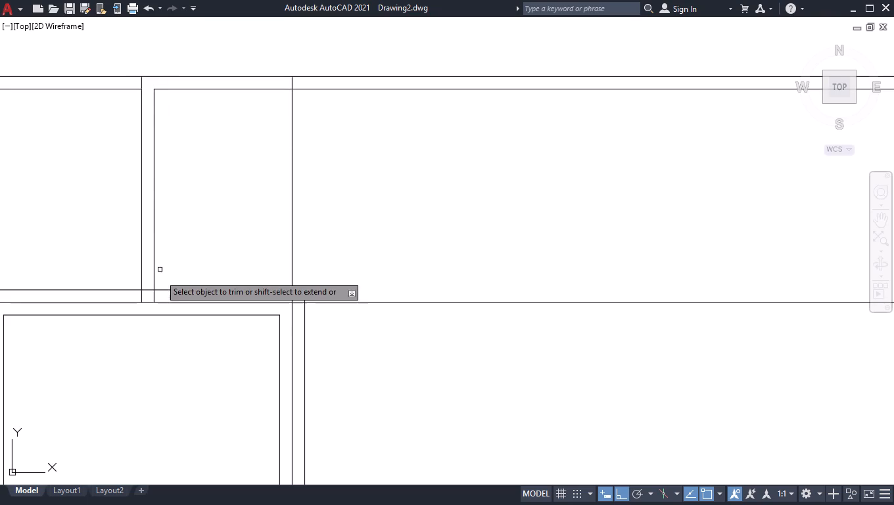
click(149, 289)
click(153, 297)
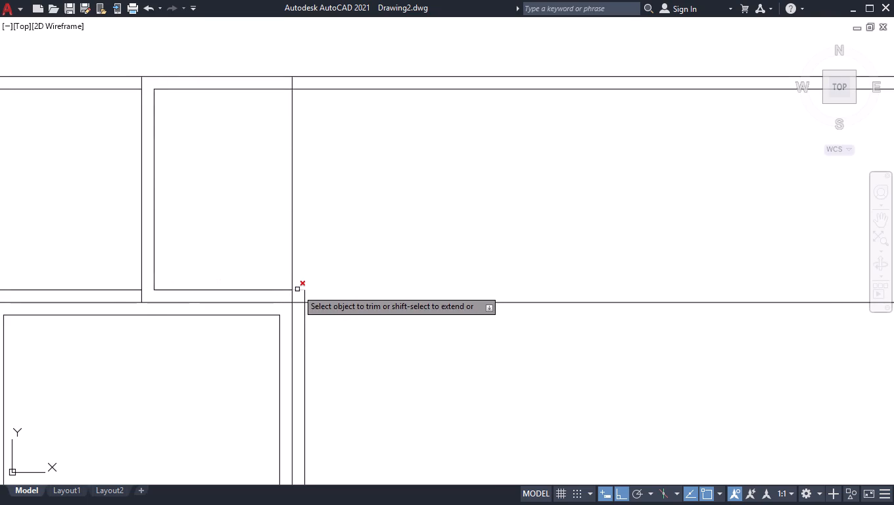
click(297, 289)
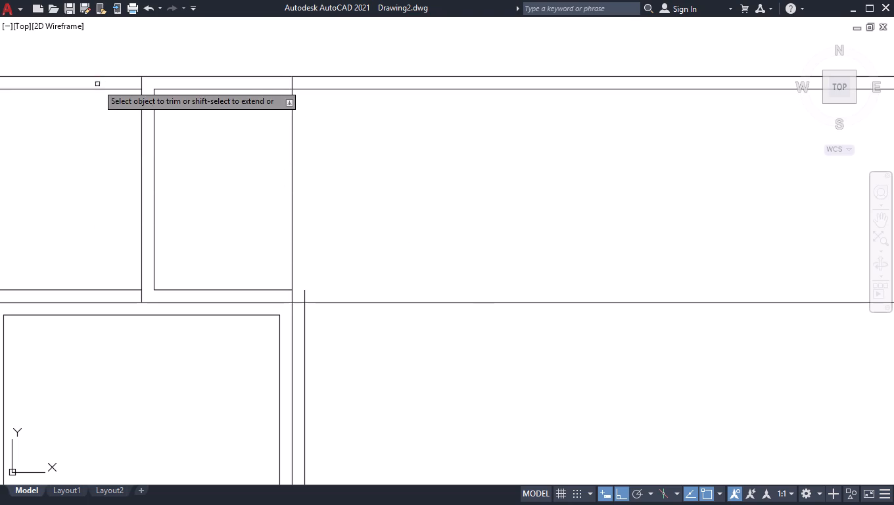
key(Escape)
Delete the leftover 1" offset pieces west of the new vertical line and around the outside of the framed rectangle.
click(117, 87)
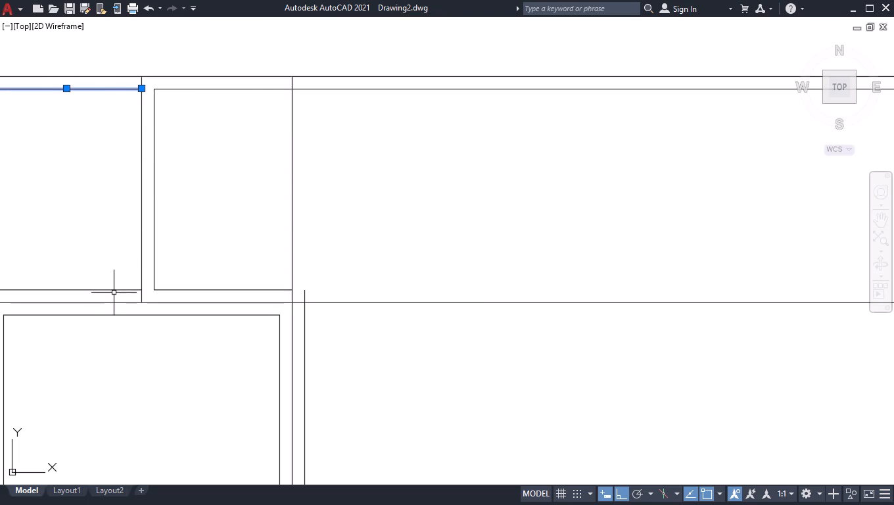
click(114, 290)
key(Delete)
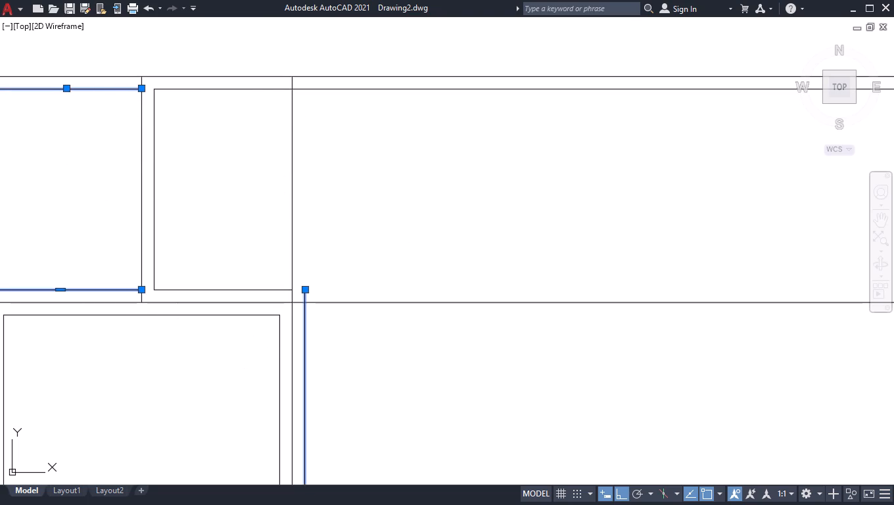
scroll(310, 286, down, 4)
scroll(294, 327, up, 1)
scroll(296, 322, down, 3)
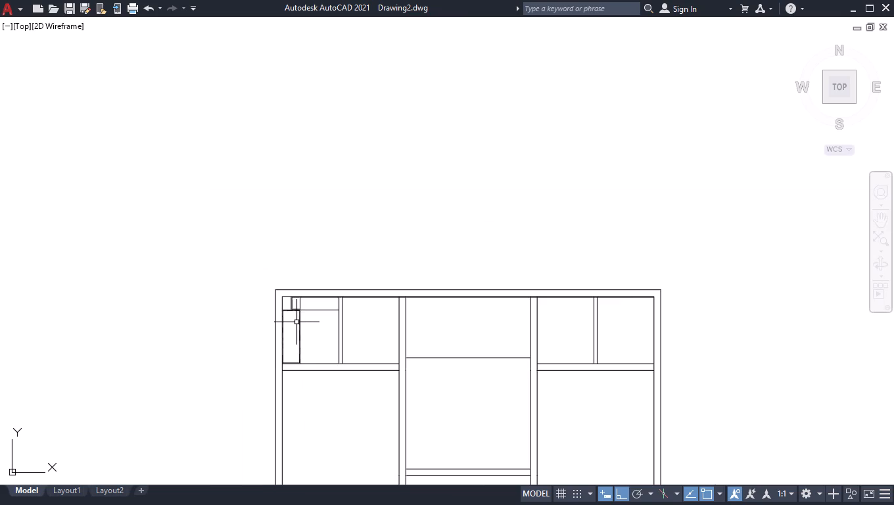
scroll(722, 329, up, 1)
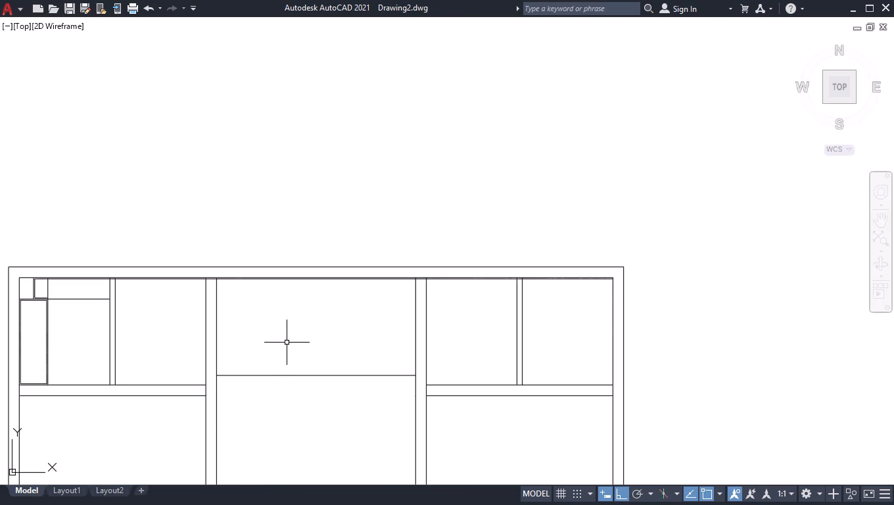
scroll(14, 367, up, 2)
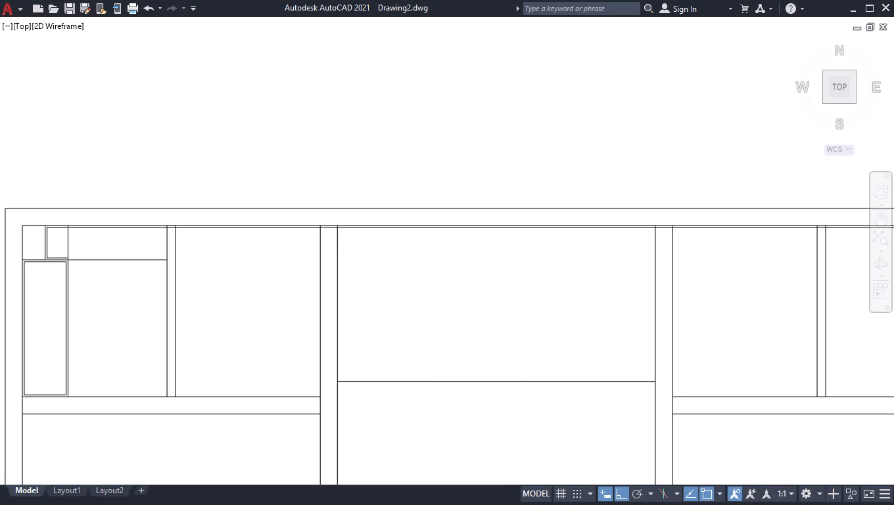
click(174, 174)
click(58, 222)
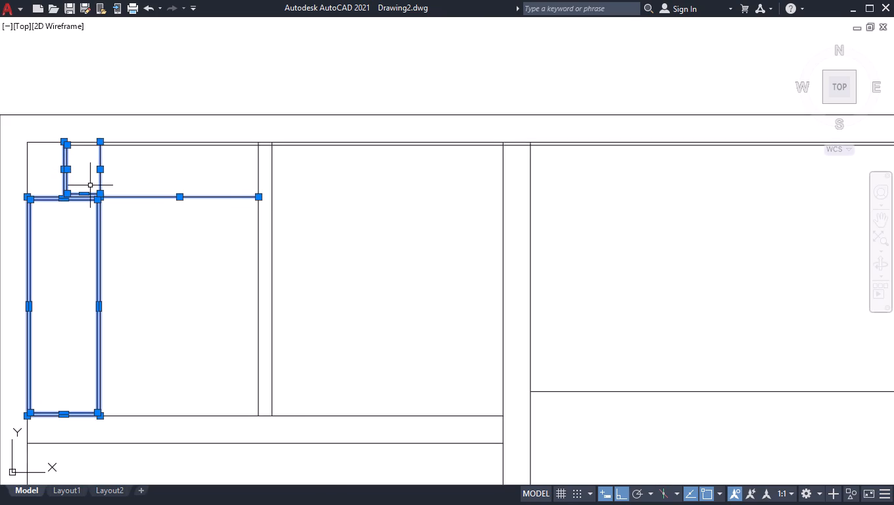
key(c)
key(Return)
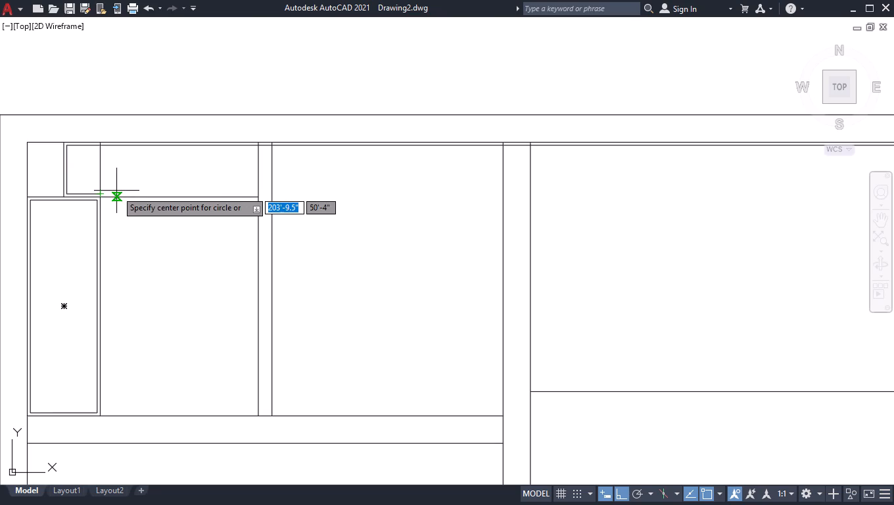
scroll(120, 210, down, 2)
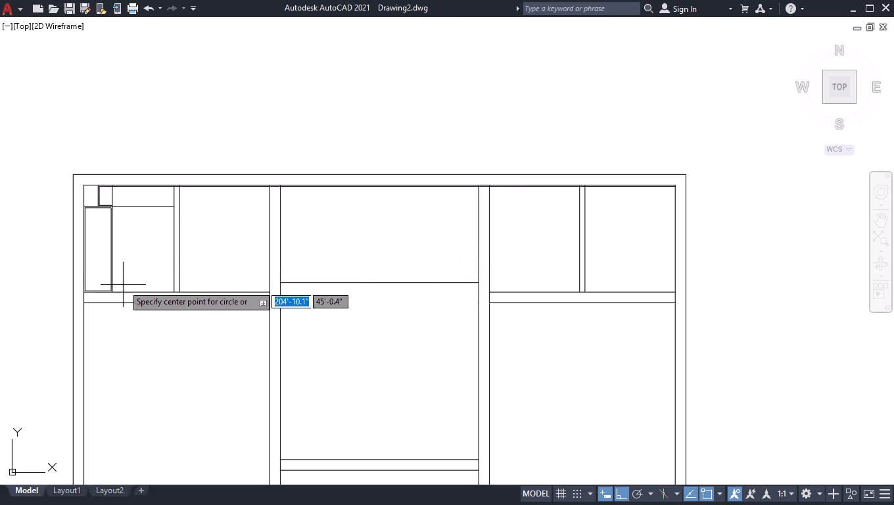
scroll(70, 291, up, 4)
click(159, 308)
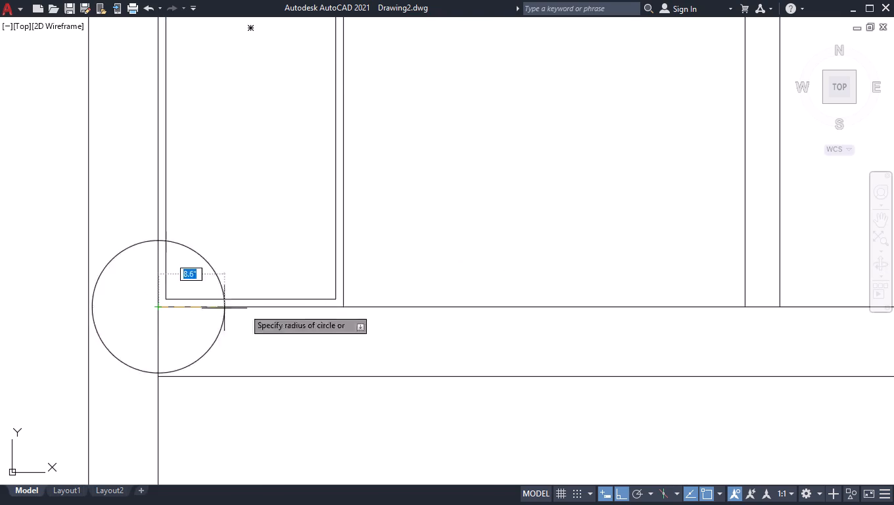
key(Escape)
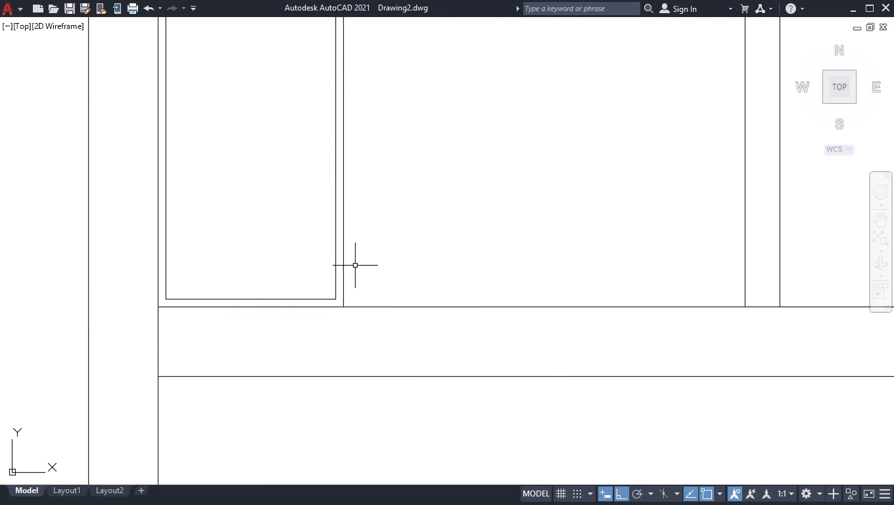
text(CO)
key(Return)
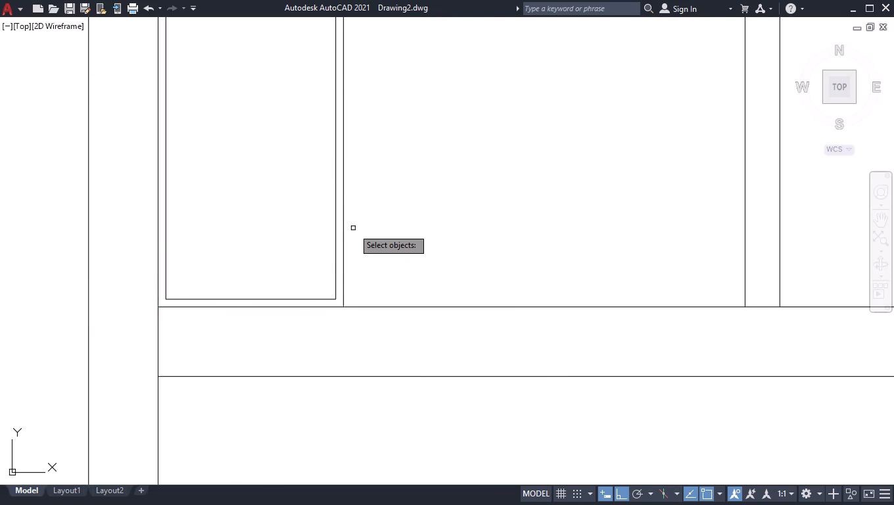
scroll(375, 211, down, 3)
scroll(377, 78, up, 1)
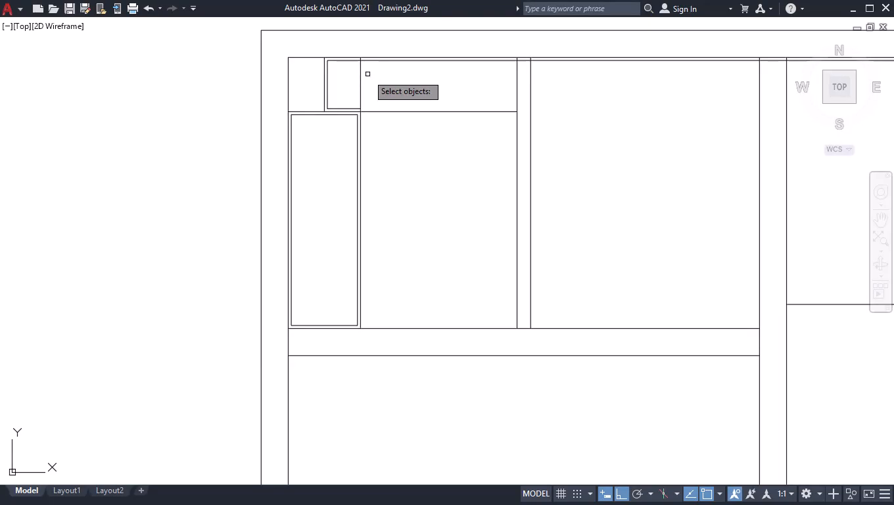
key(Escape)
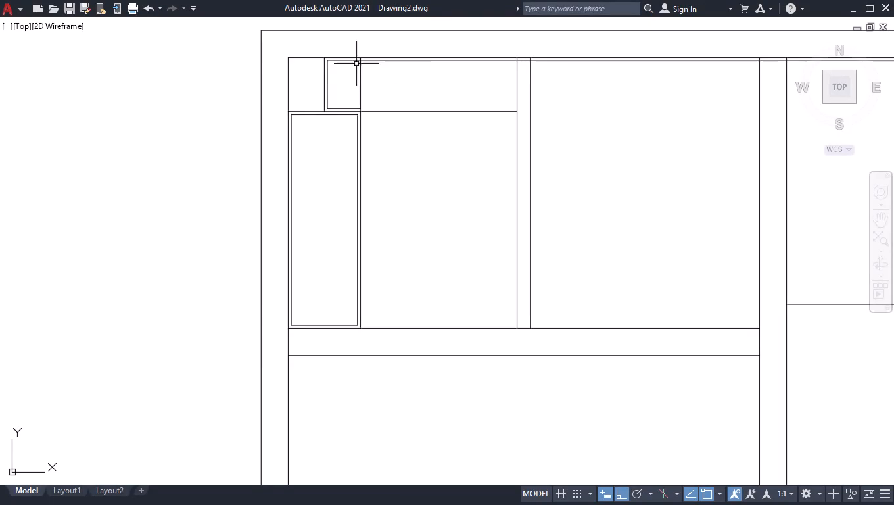
Trim the top 1" offset line back to the small frame's east edge and delete its remainder beyond the room's 4.5" wall.
scroll(360, 57, up, 2)
text(TR)
key(Return)
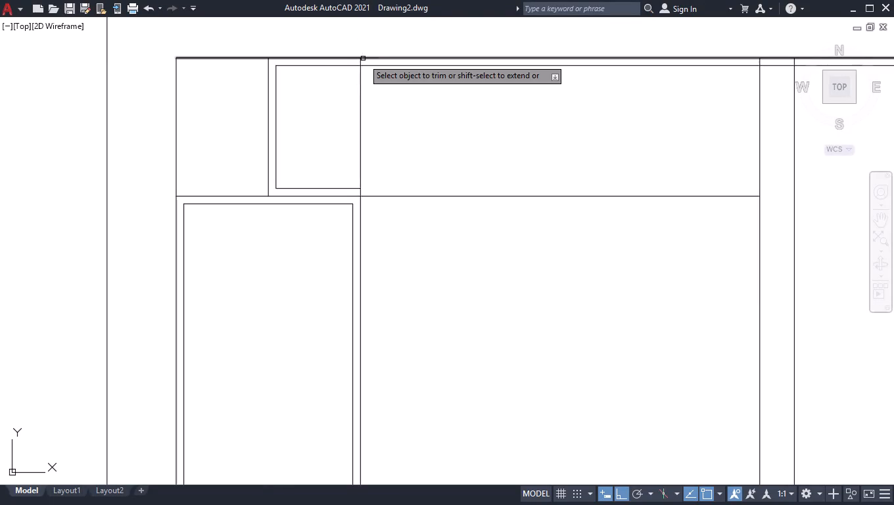
click(397, 66)
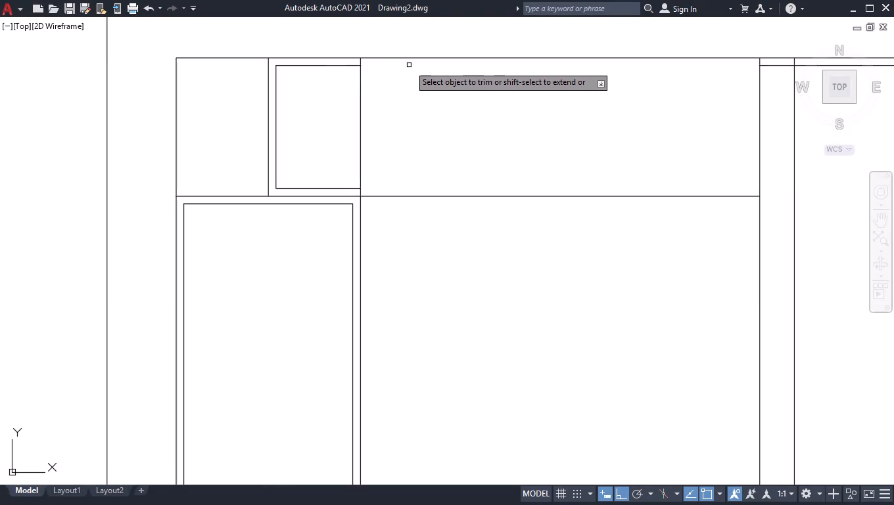
key(Escape)
click(776, 65)
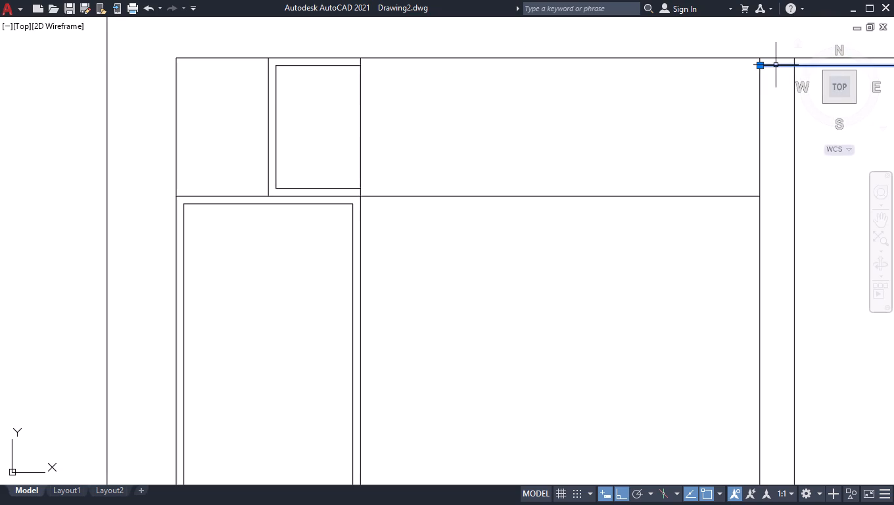
key(Delete)
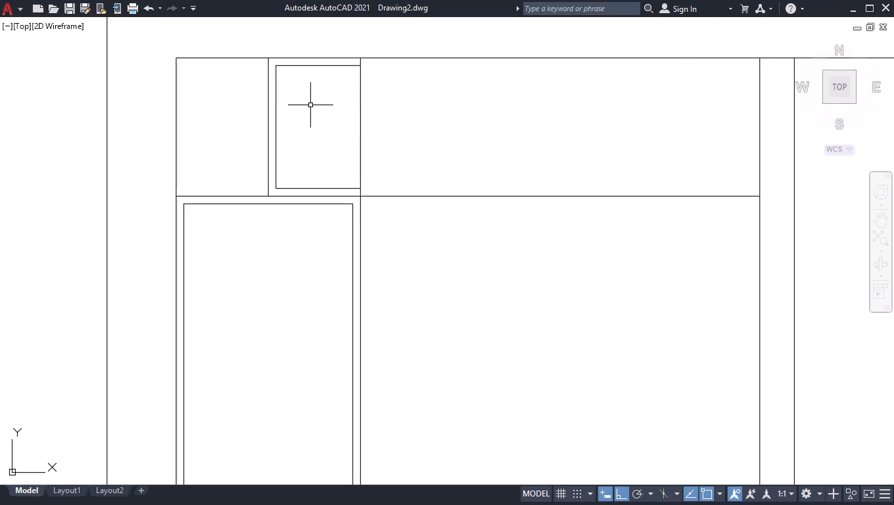
Copy the framed rectangle and the small bay's frame lines from the top-left room to the top-right room's lower-left inner corner.
click(320, 81)
click(262, 218)
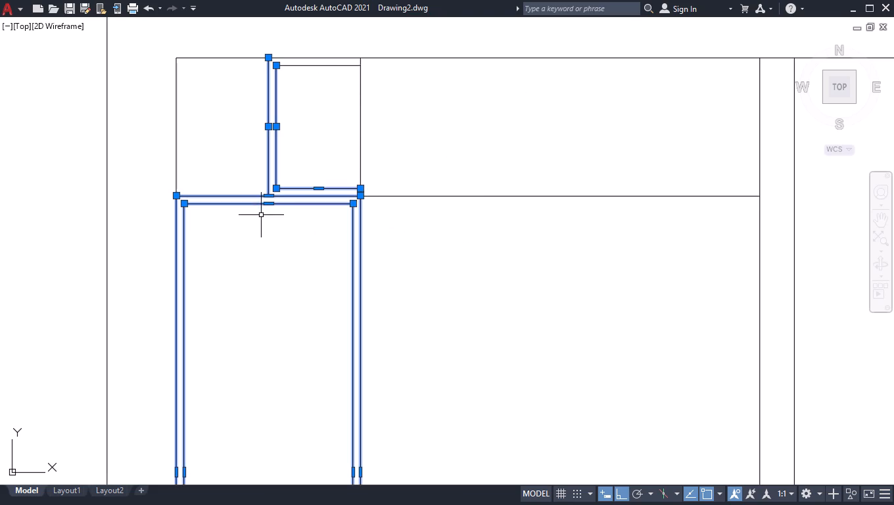
click(302, 66)
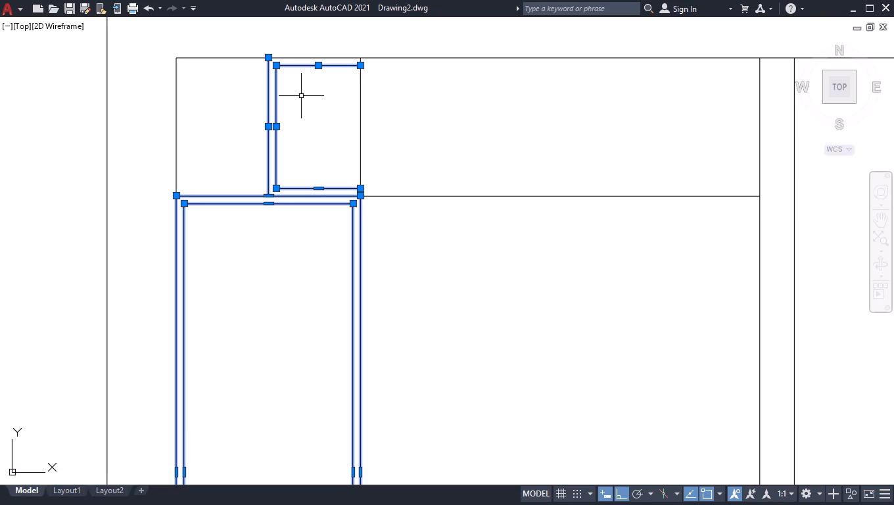
scroll(289, 189, down, 1)
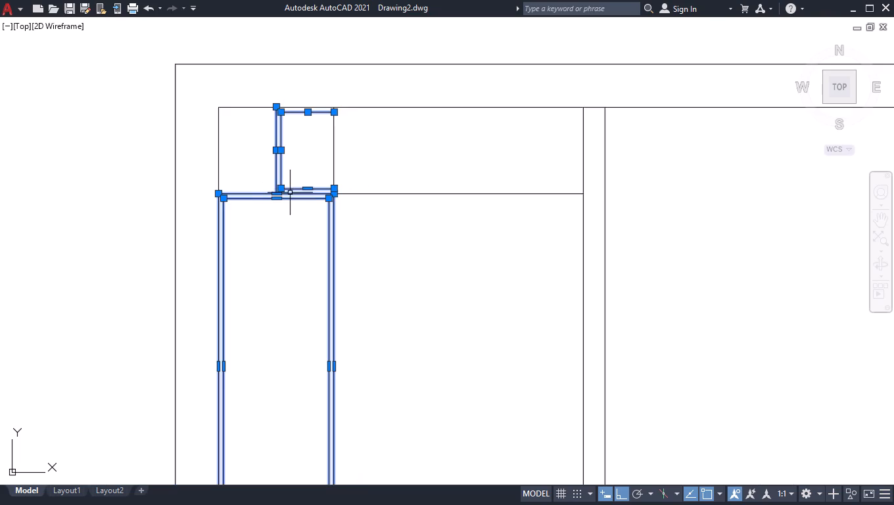
scroll(318, 327, down, 1)
scroll(287, 477, up, 3)
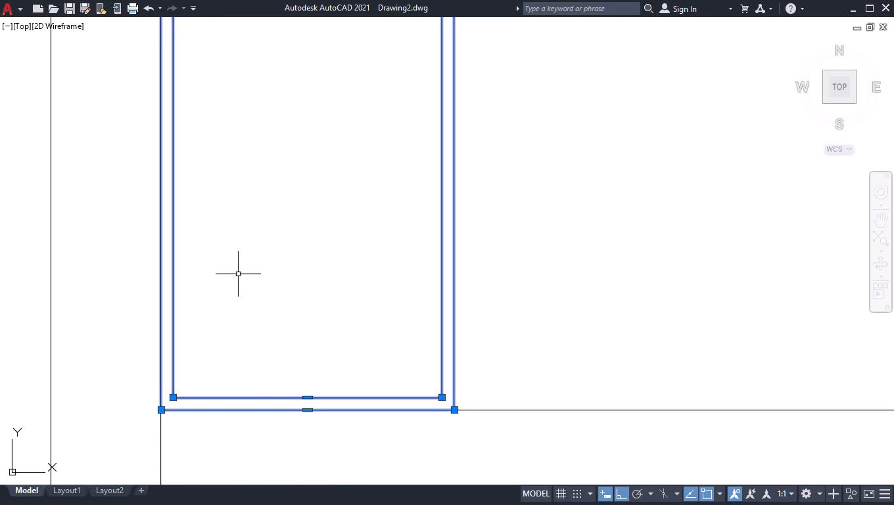
key(c)
key(o)
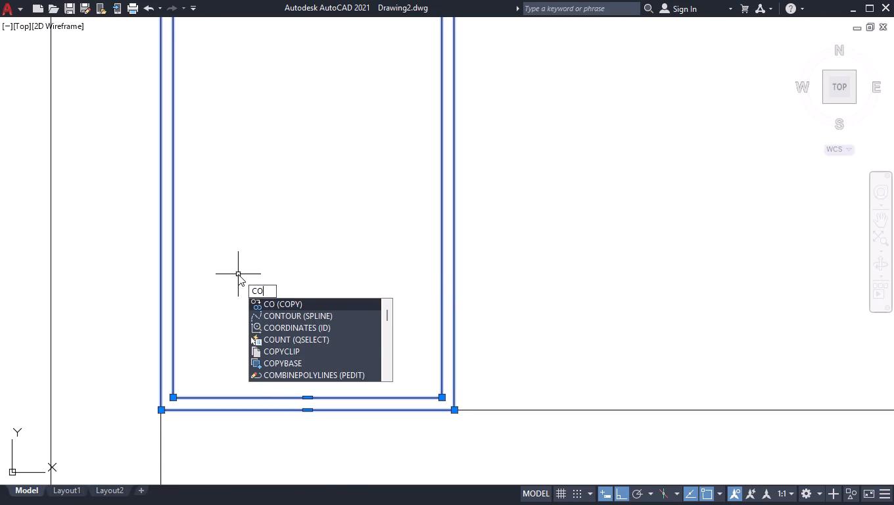
key(Return)
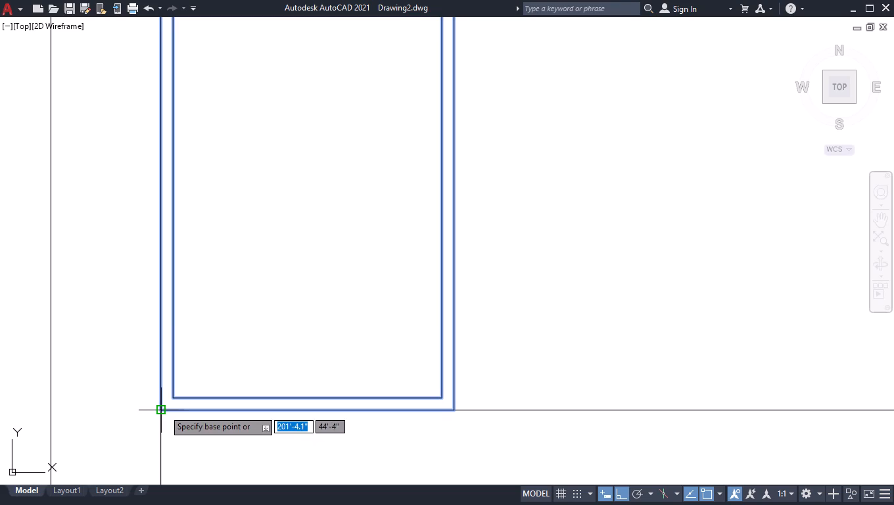
click(164, 410)
scroll(362, 387, down, 7)
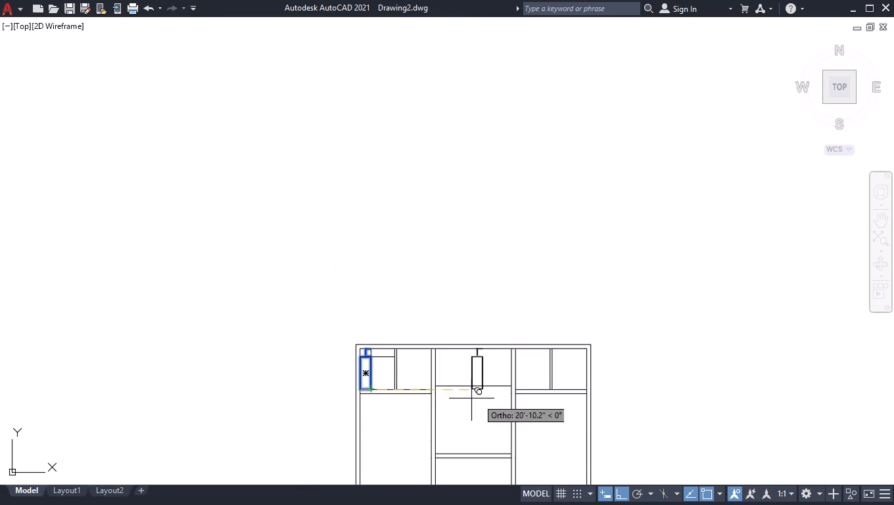
scroll(496, 390, up, 3)
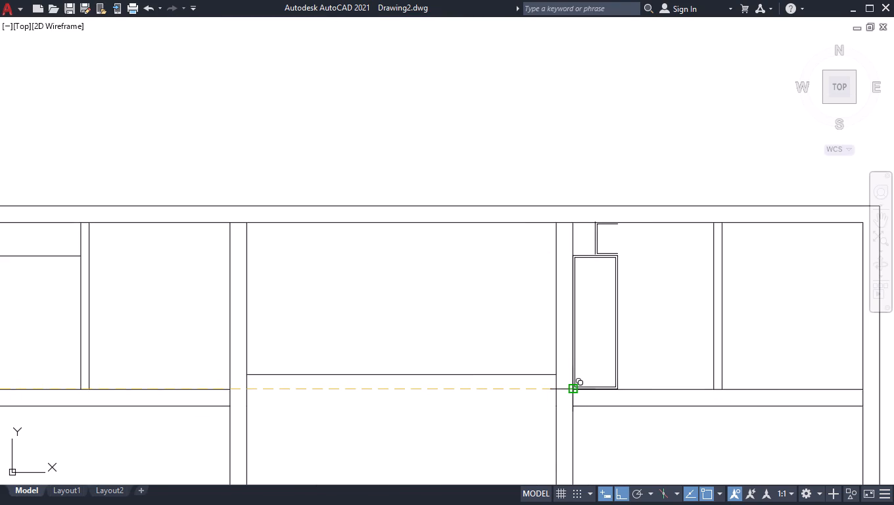
click(577, 391)
key(Escape)
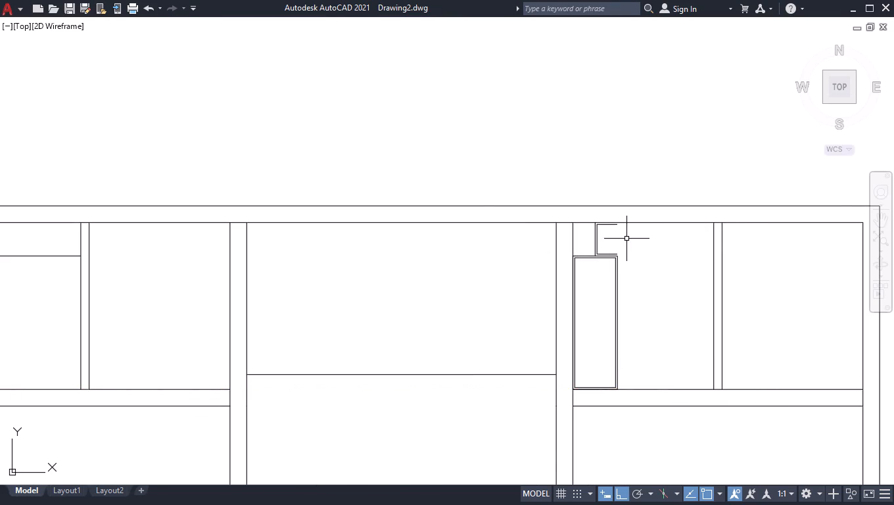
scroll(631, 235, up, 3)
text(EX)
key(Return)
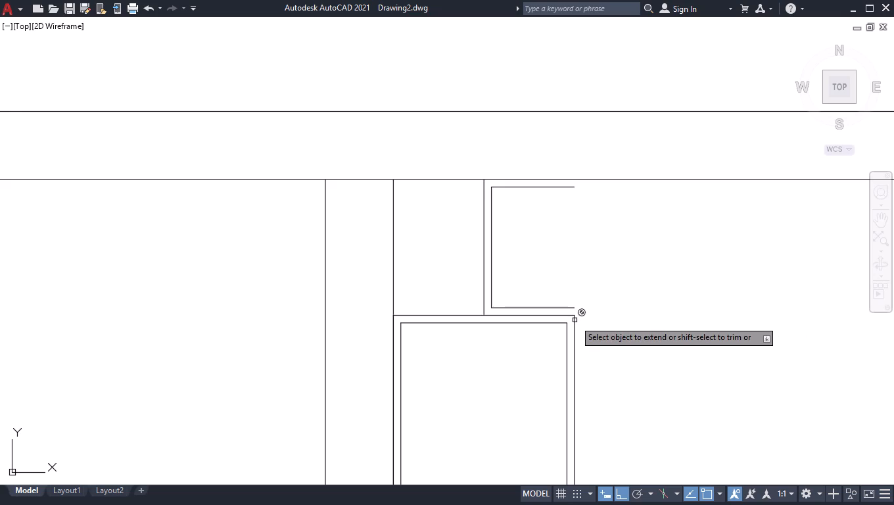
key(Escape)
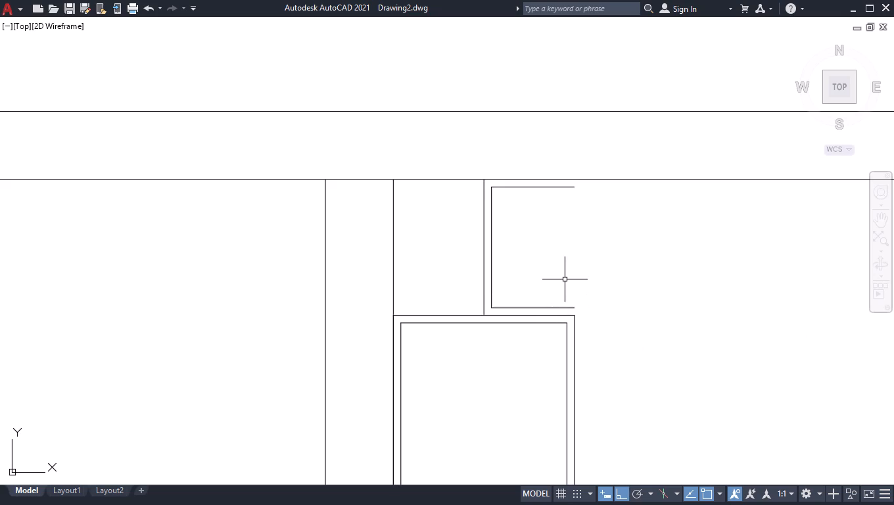
Draw a 1'-6" vertical line from the copied rectangle's top-right corner up to the top wall's inner line.
key(l)
key(Return)
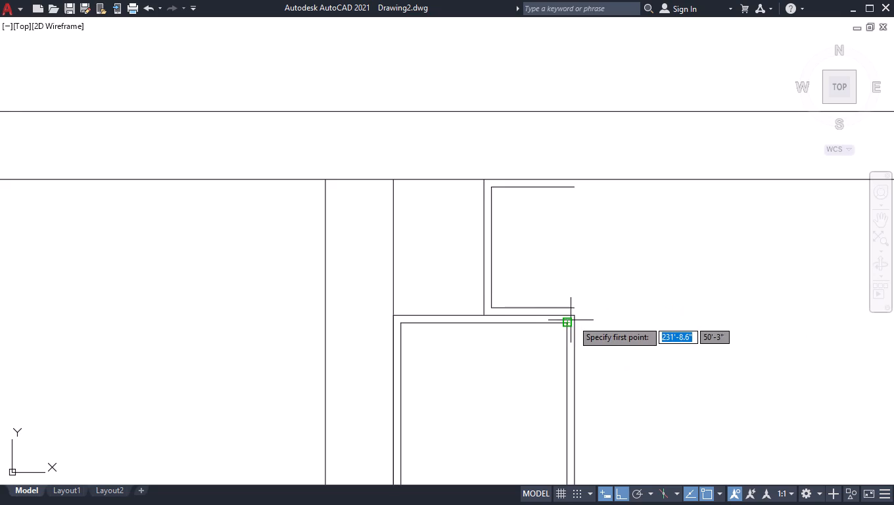
click(575, 319)
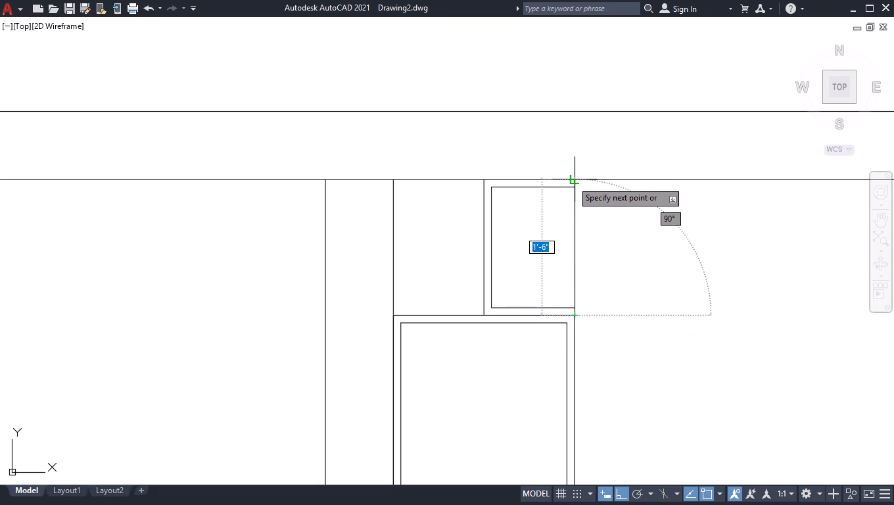
click(572, 181)
key(Escape)
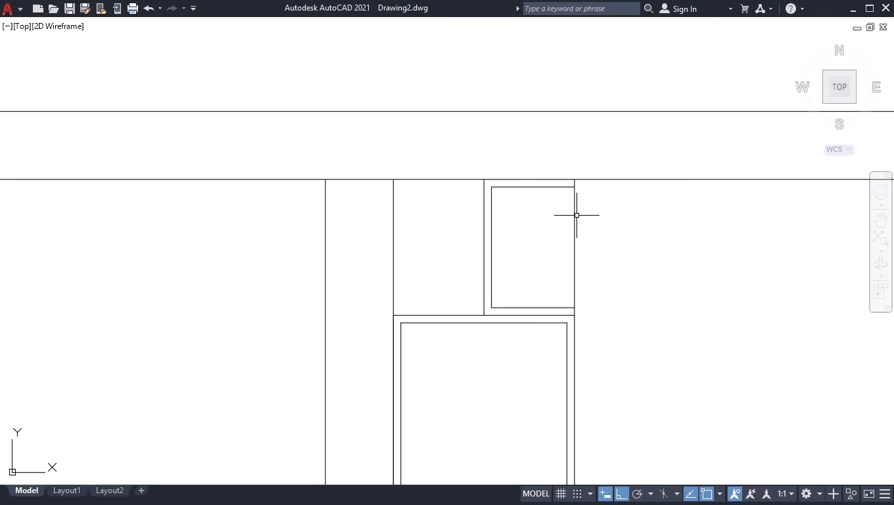
Draw two concentric circles, radii about 8.8" and 10.7", centred on the top-left room's horizontal line midway between the frame and 4.5" wall.
scroll(603, 237, down, 3)
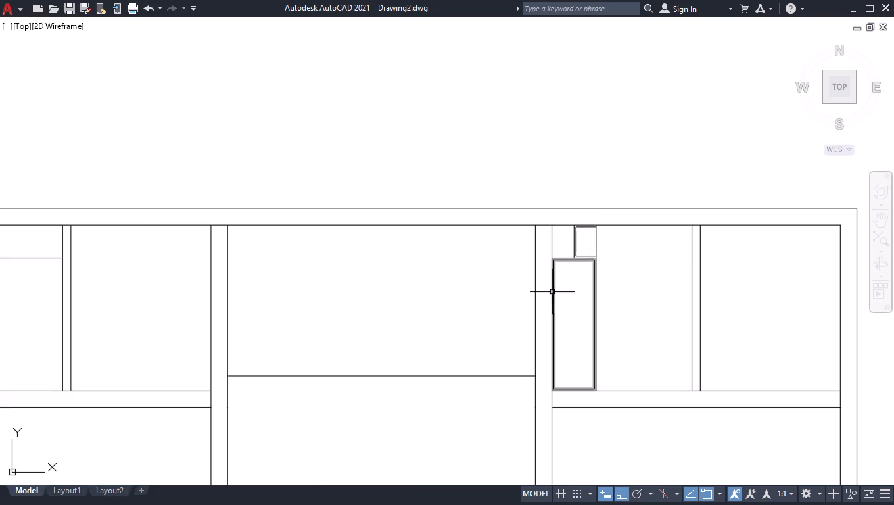
scroll(563, 279, down, 1)
scroll(185, 324, up, 1)
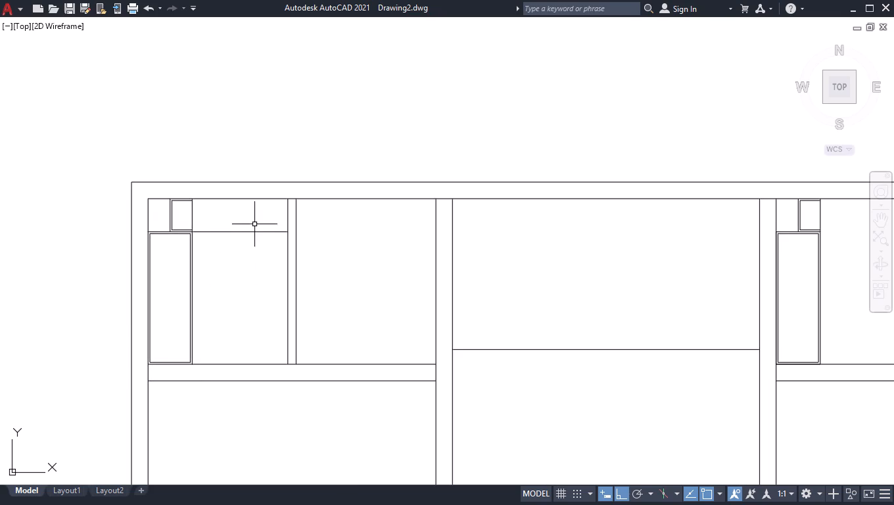
scroll(255, 224, up, 2)
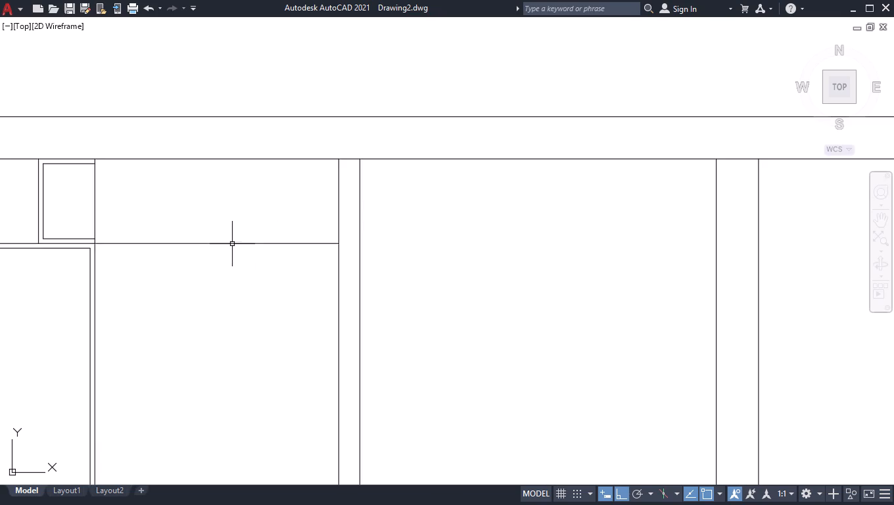
key(c)
key(Return)
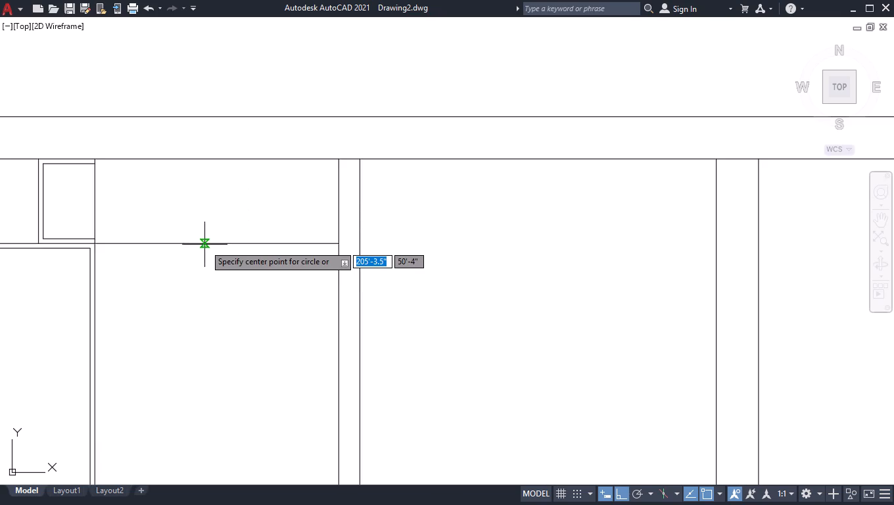
click(216, 244)
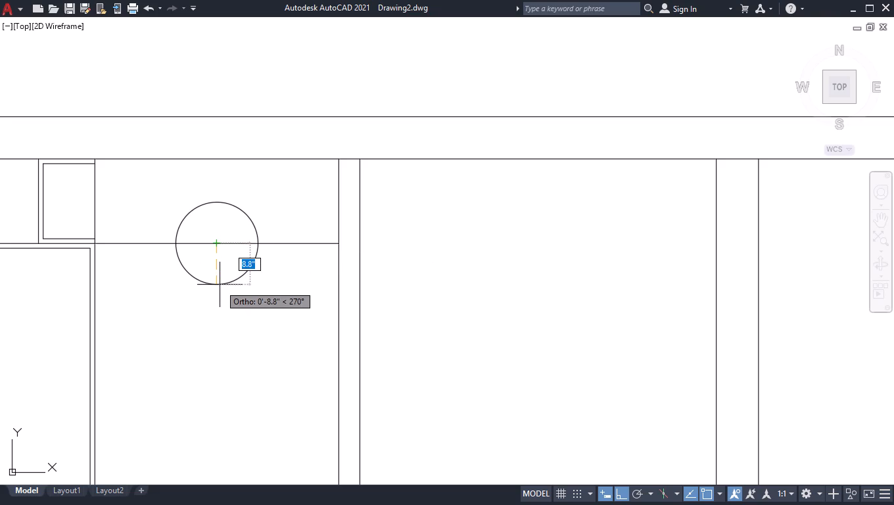
click(219, 285)
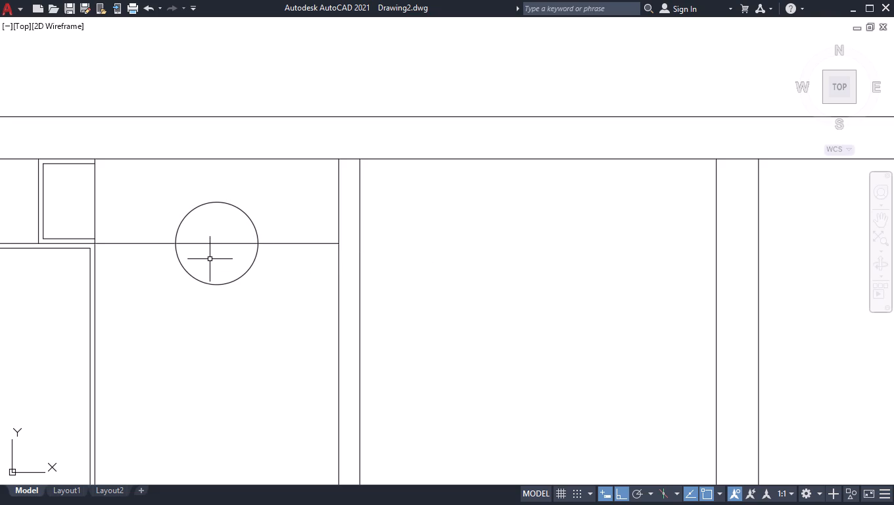
key(space)
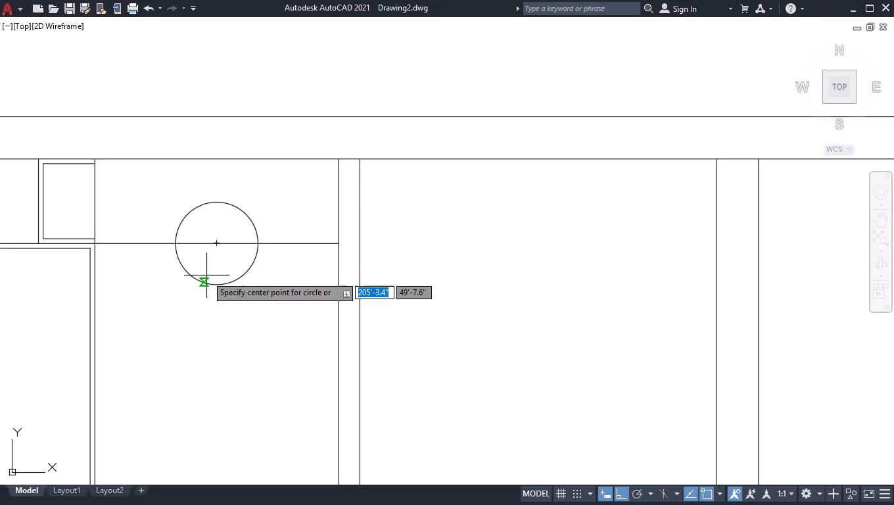
click(216, 241)
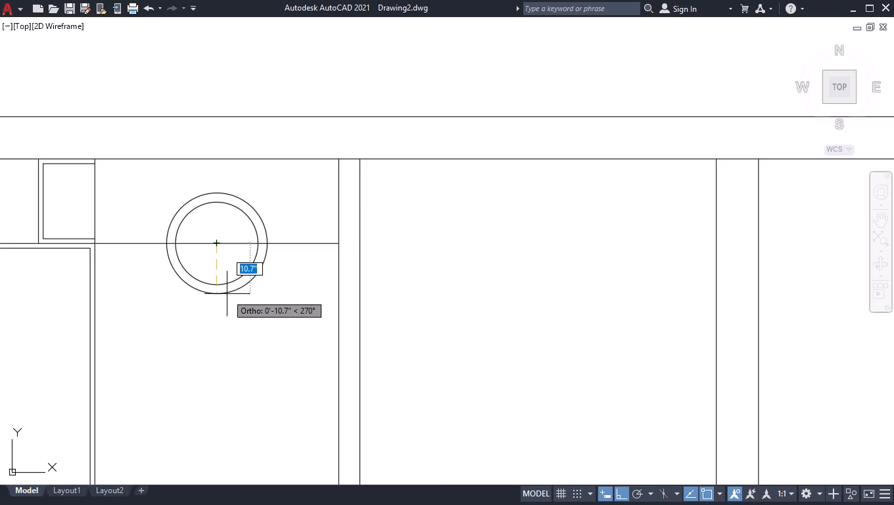
click(227, 294)
Trim away the upper halves of both circles above the top-left room's horizontal line.
text(TR)
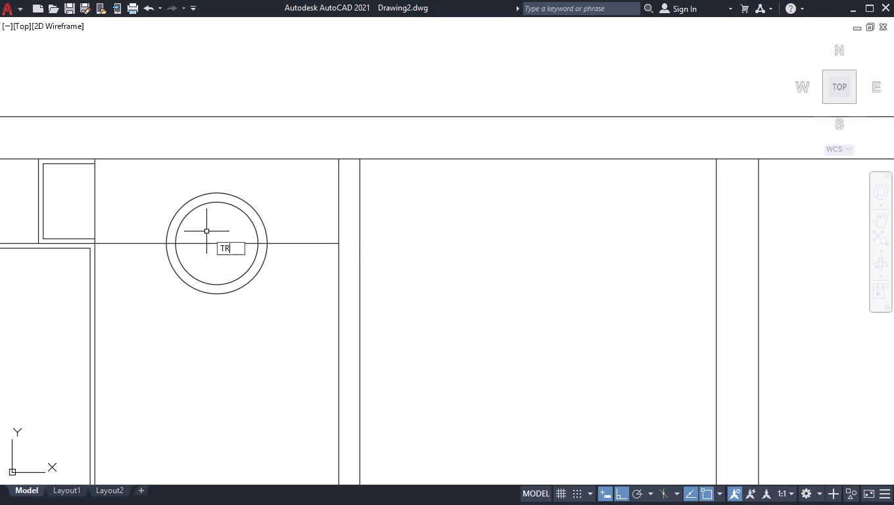
key(Return)
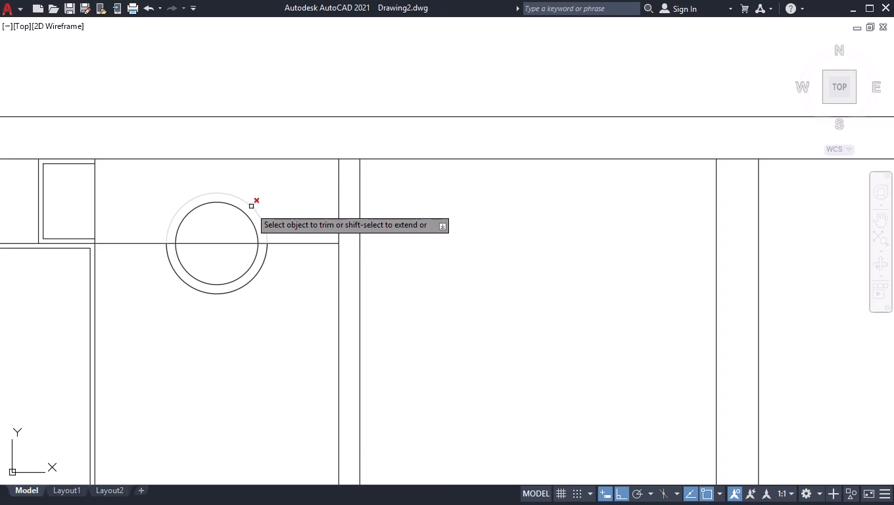
click(259, 203)
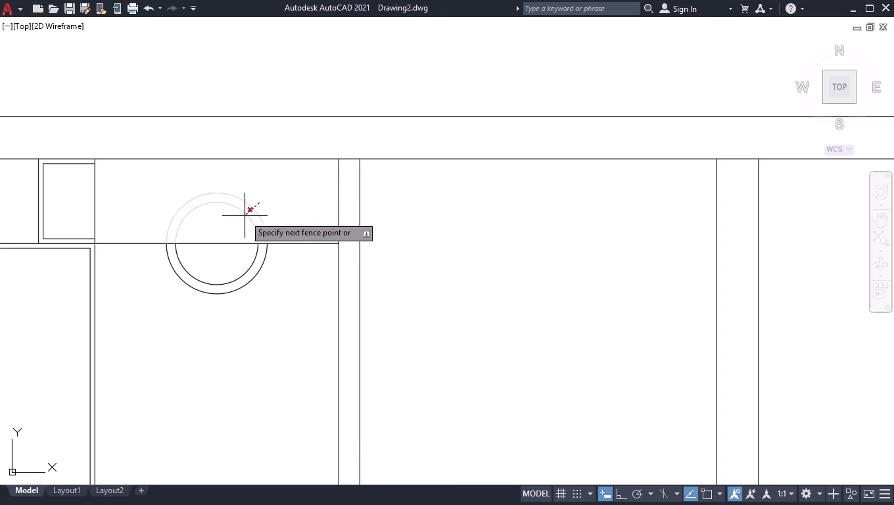
click(245, 216)
key(Escape)
Copy the two concentric half-circles about 28'-4" east into the top-right room, between the copied frame and the 4.5" wall.
scroll(256, 210, down, 4)
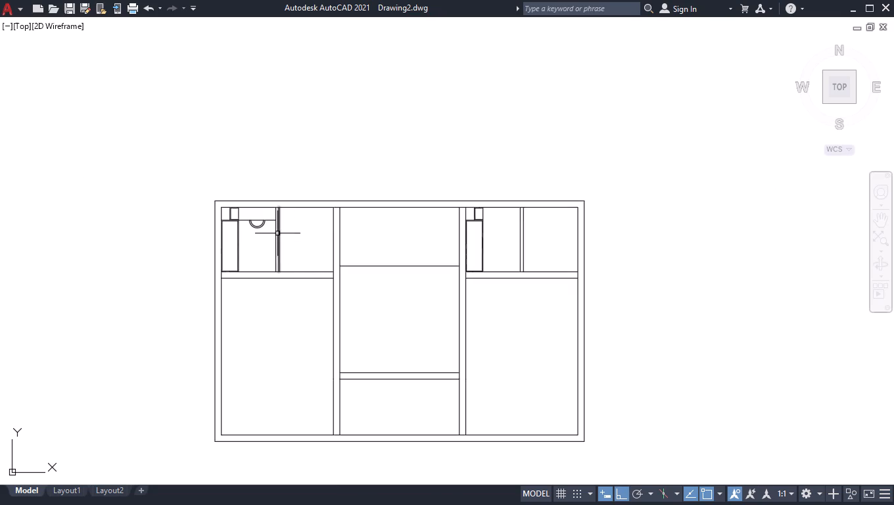
scroll(237, 222, up, 3)
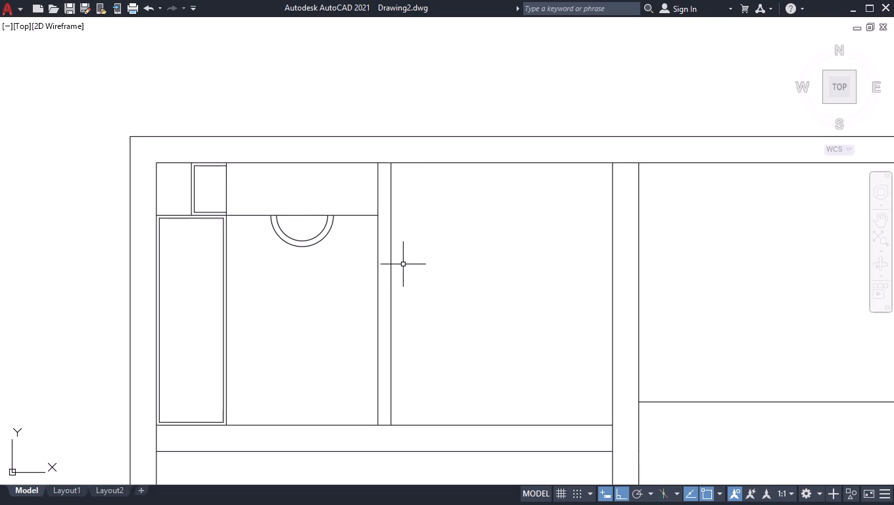
click(352, 249)
click(295, 231)
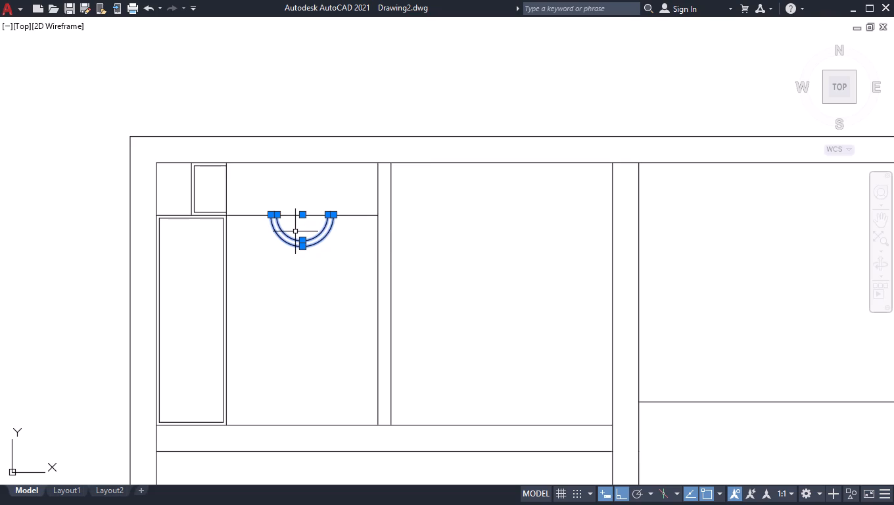
key(c)
key(o)
key(Return)
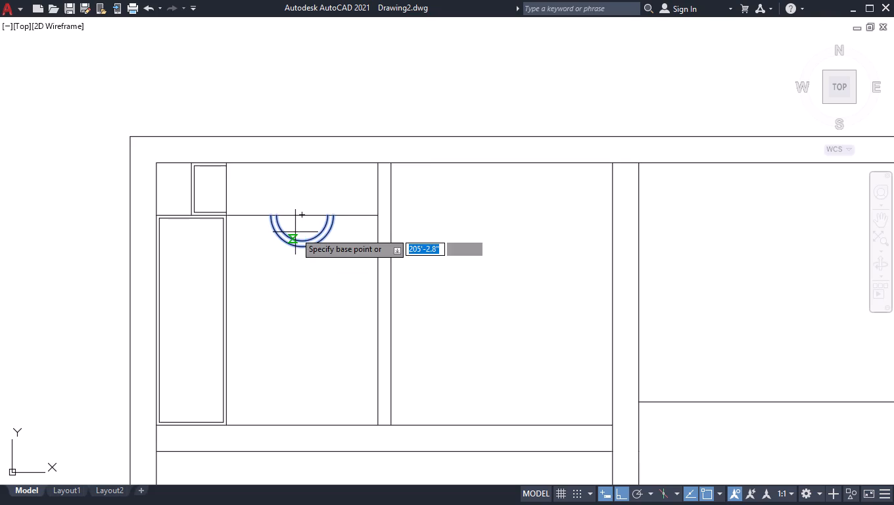
click(305, 216)
scroll(560, 205, down, 3)
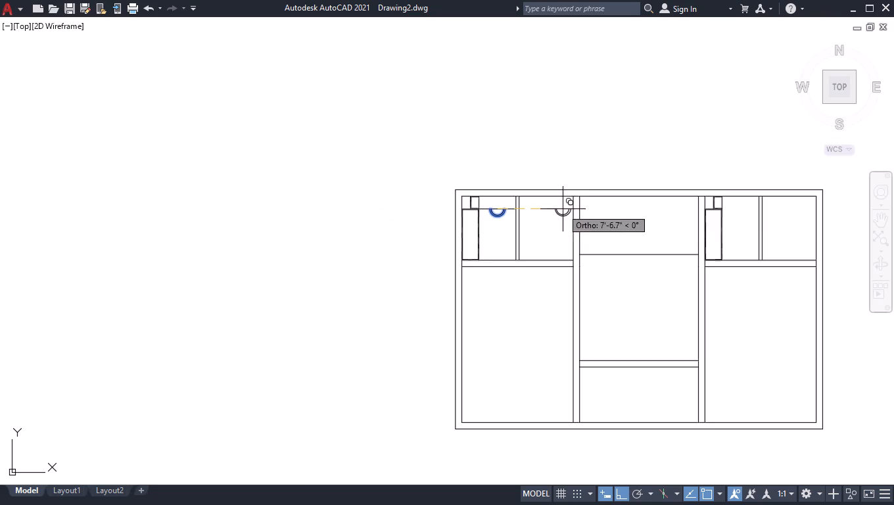
scroll(744, 211, up, 3)
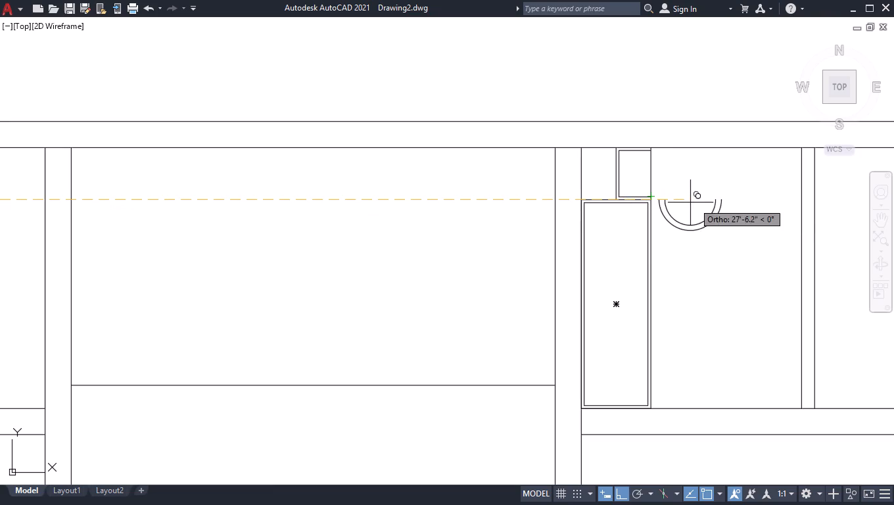
click(722, 247)
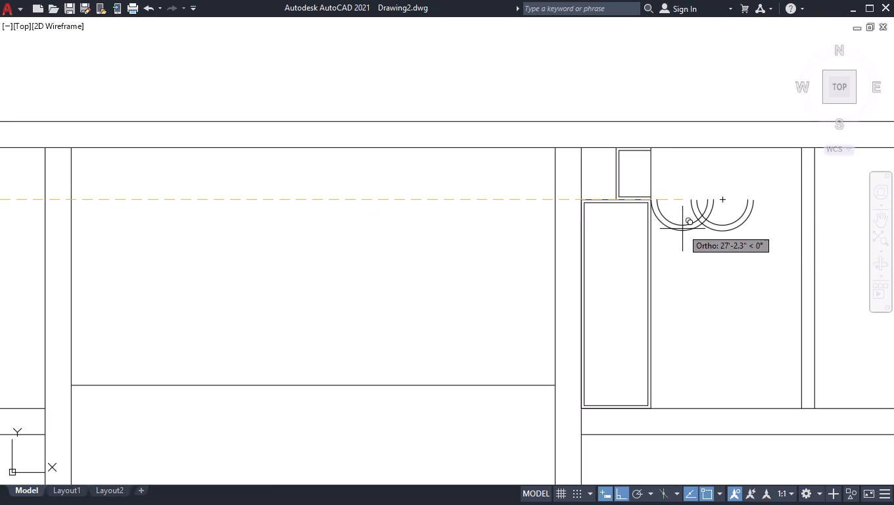
key(Escape)
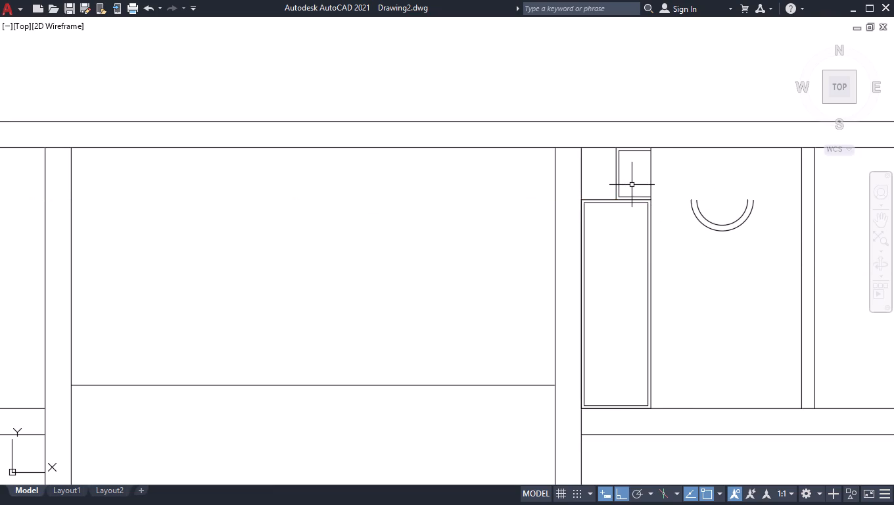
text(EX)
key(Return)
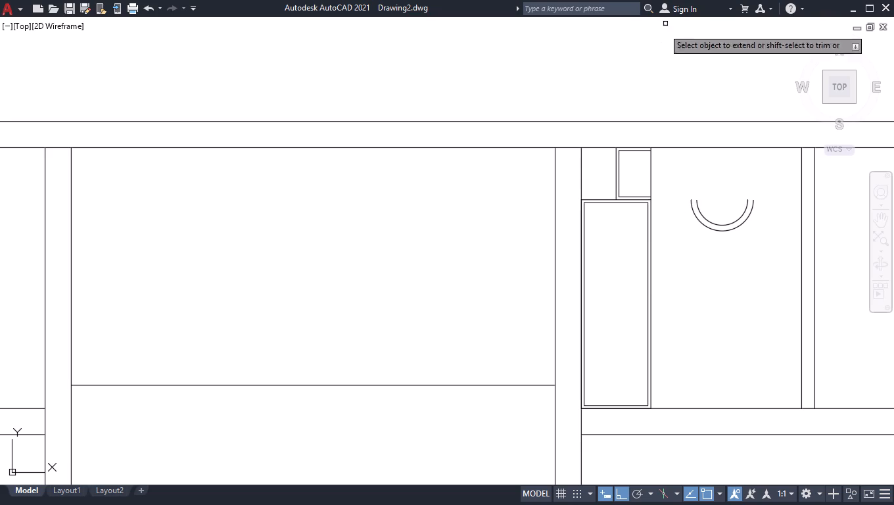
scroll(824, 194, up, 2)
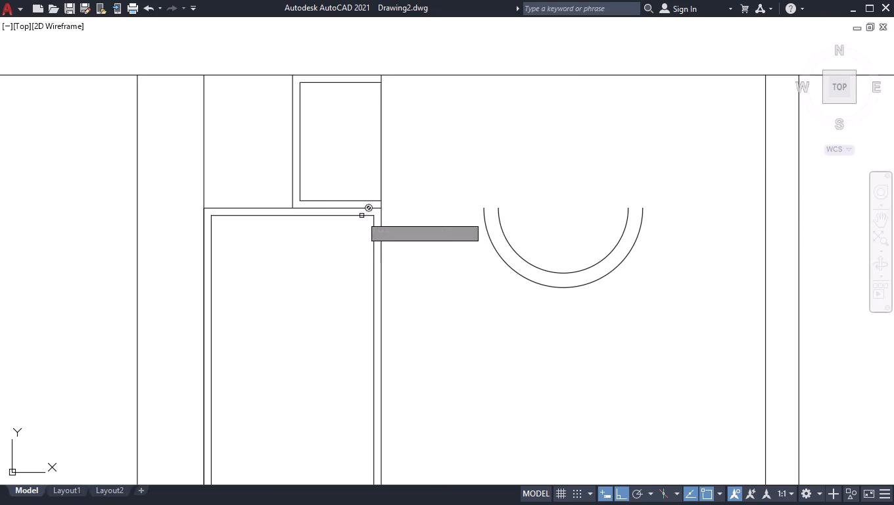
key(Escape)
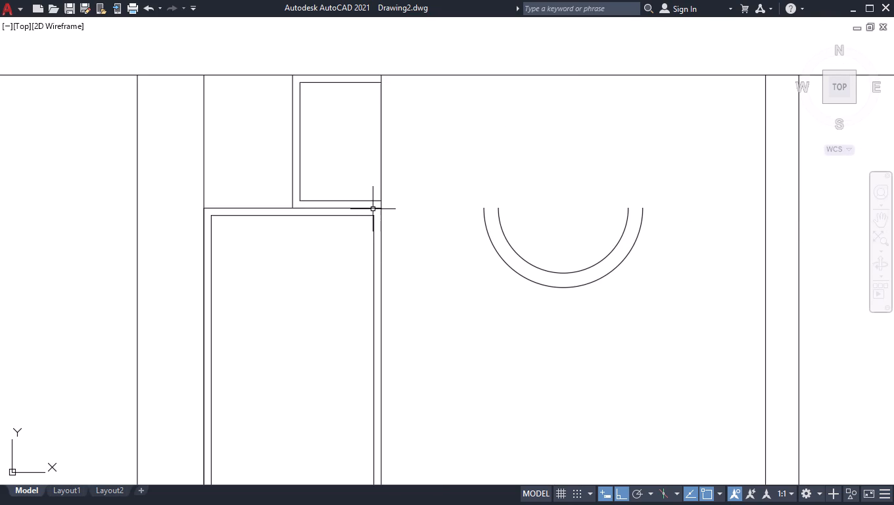
Draw a 4'-4" horizontal line from the top-right room's framed rectangle corner east to the 4.5" wall.
key(l)
key(Return)
click(384, 206)
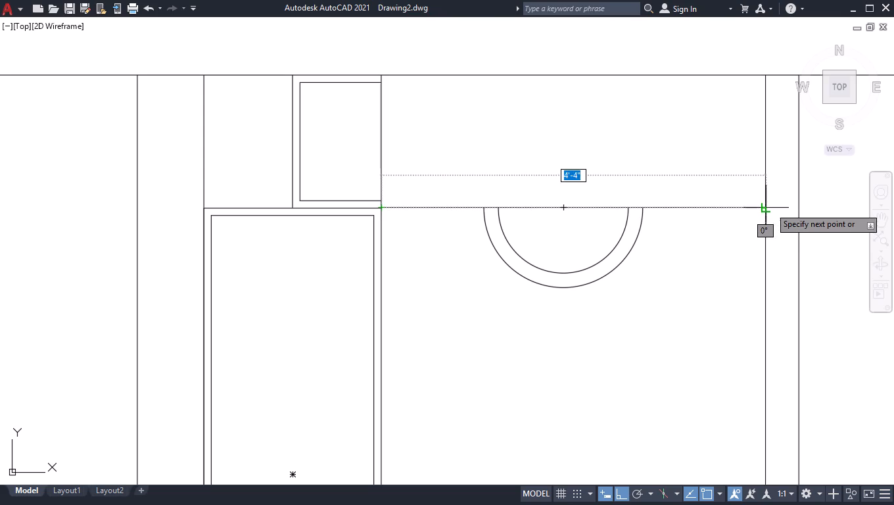
click(769, 206)
key(Escape)
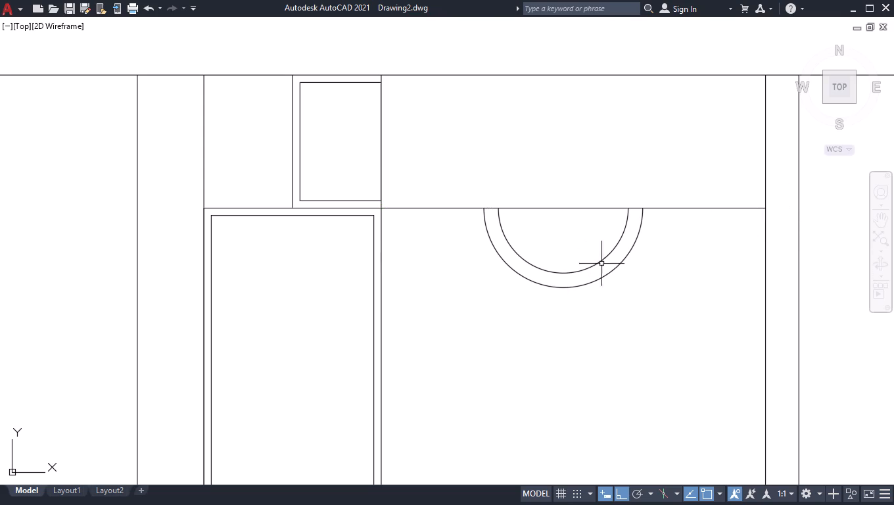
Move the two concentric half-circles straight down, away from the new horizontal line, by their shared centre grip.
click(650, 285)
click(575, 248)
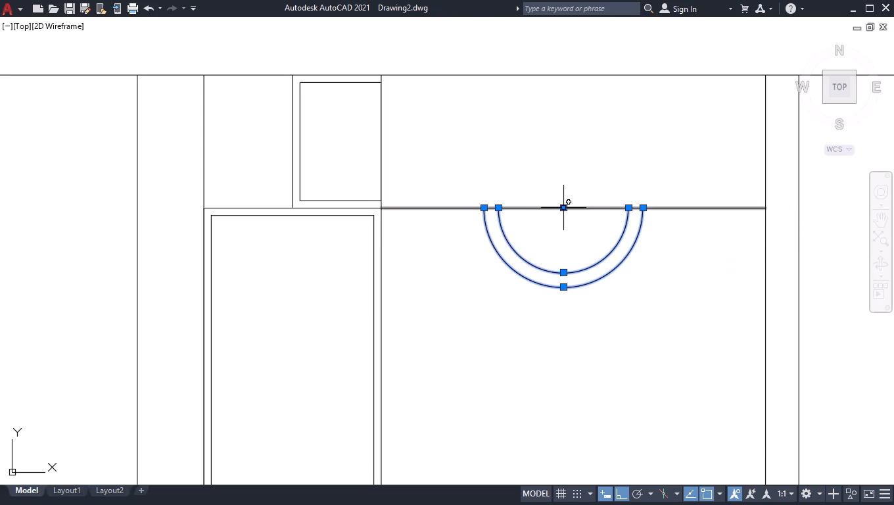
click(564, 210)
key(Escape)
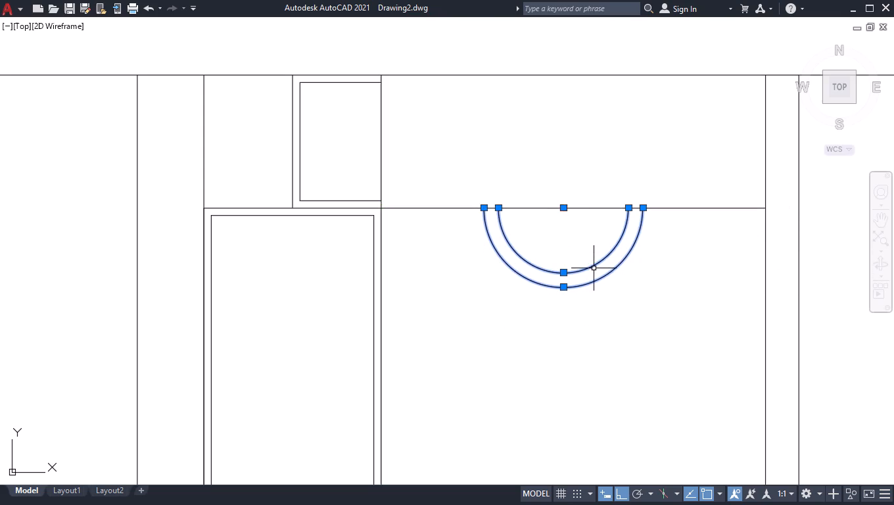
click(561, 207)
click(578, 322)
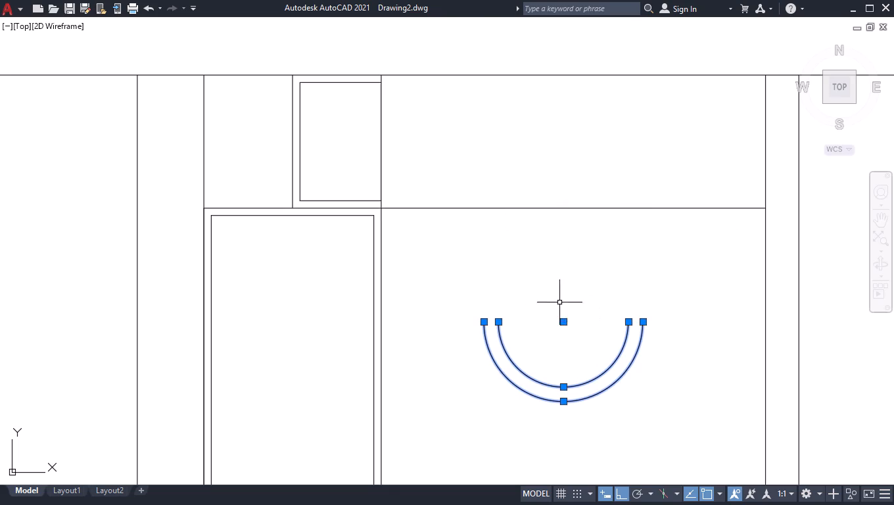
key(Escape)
Move both half-circles from their shared centre to the midpoint of the top-right room's 4'-4" horizontal line.
text(MOV)
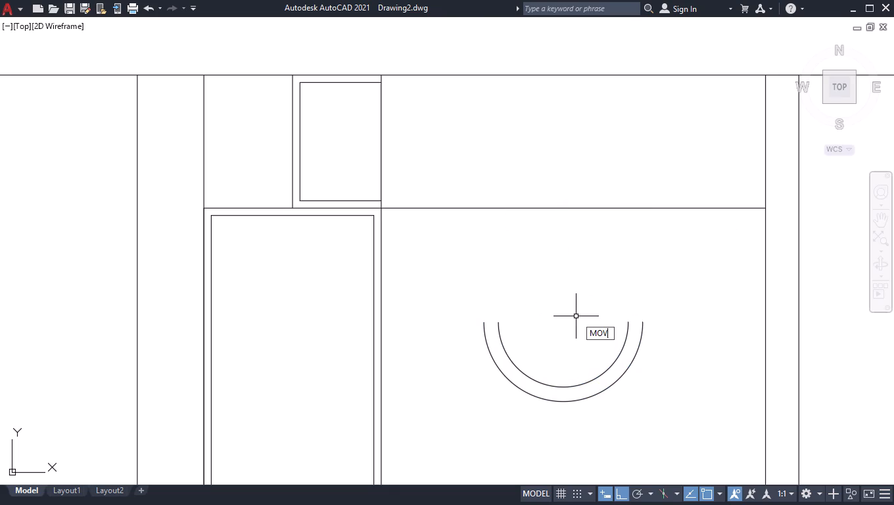
key(Return)
click(662, 407)
click(556, 327)
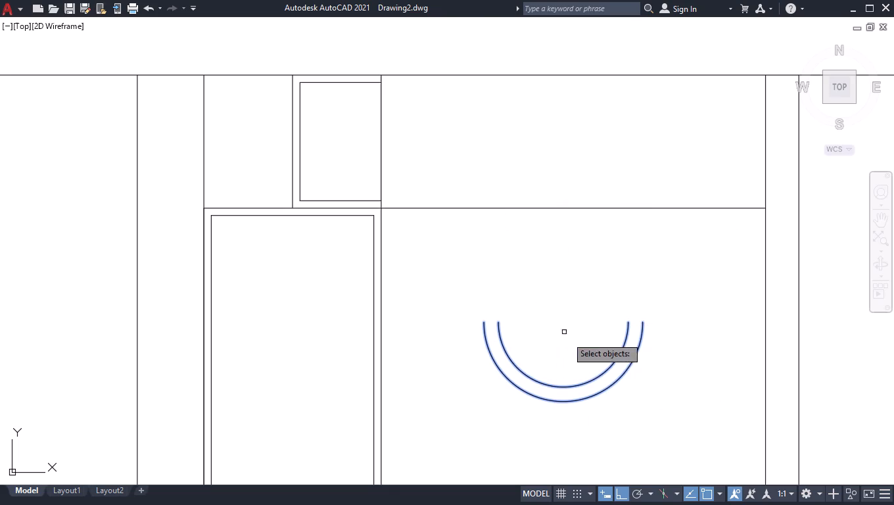
key(Return)
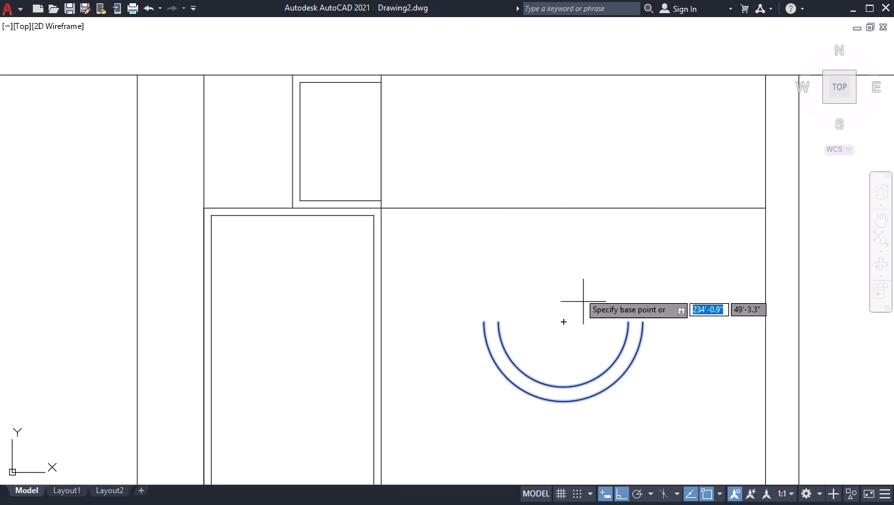
click(560, 320)
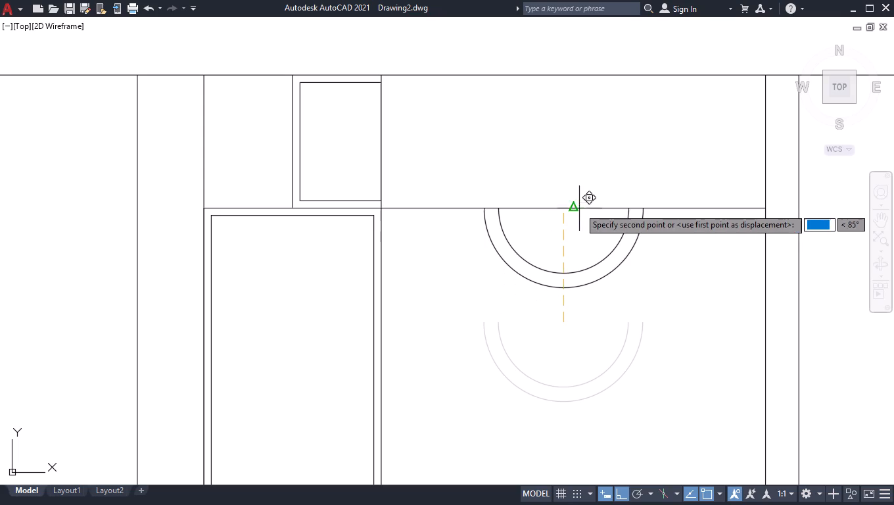
click(572, 207)
key(Escape)
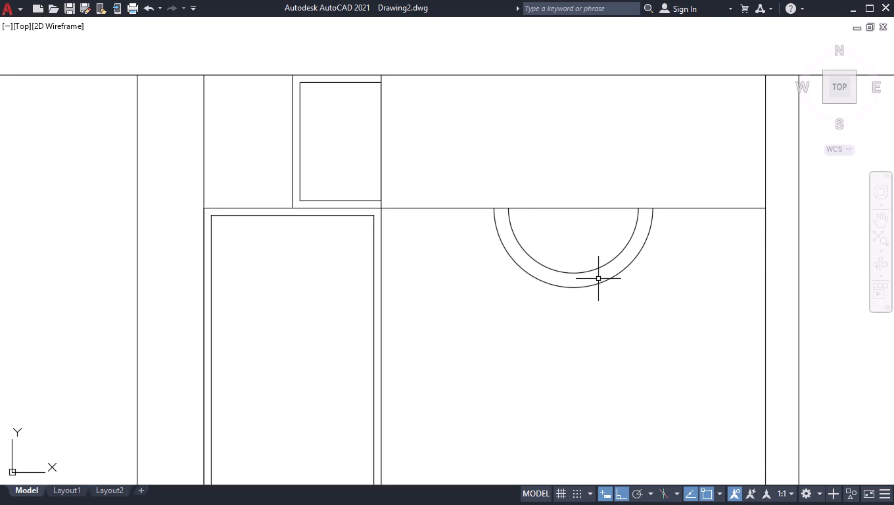
Offset the upper line of the top-right room's bottom wall 6" upward into the room.
scroll(600, 279, down, 3)
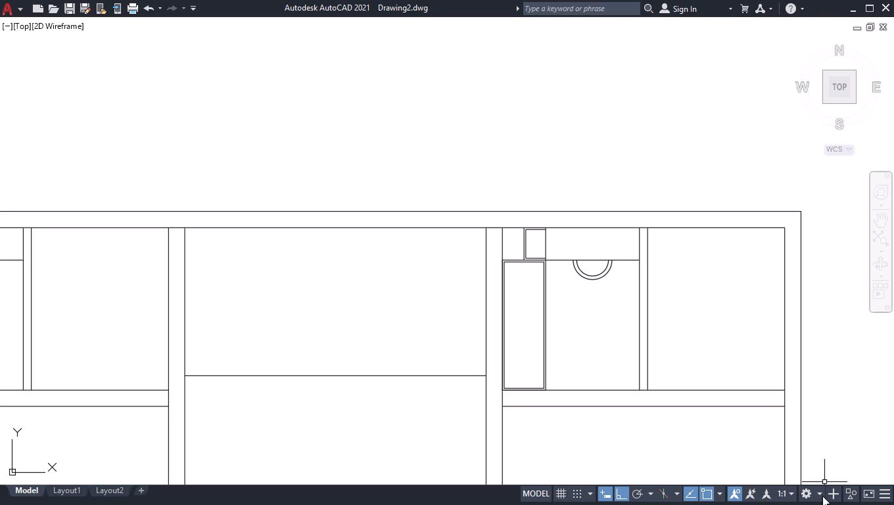
scroll(646, 437, up, 1)
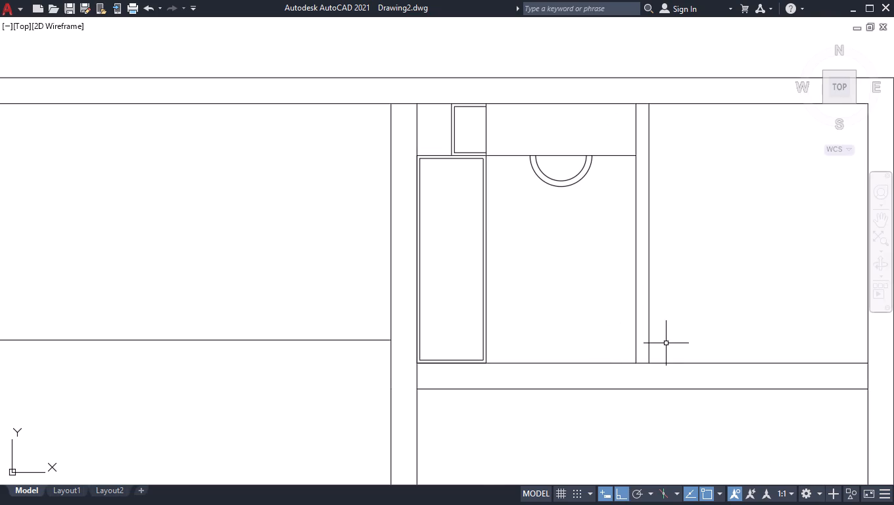
key(o)
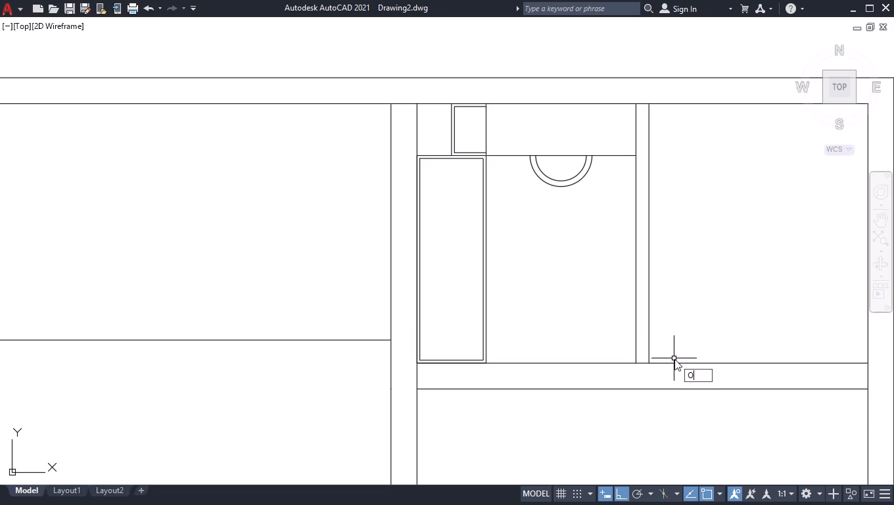
text(FF)
key(Return)
text(6")
key(Return)
click(666, 363)
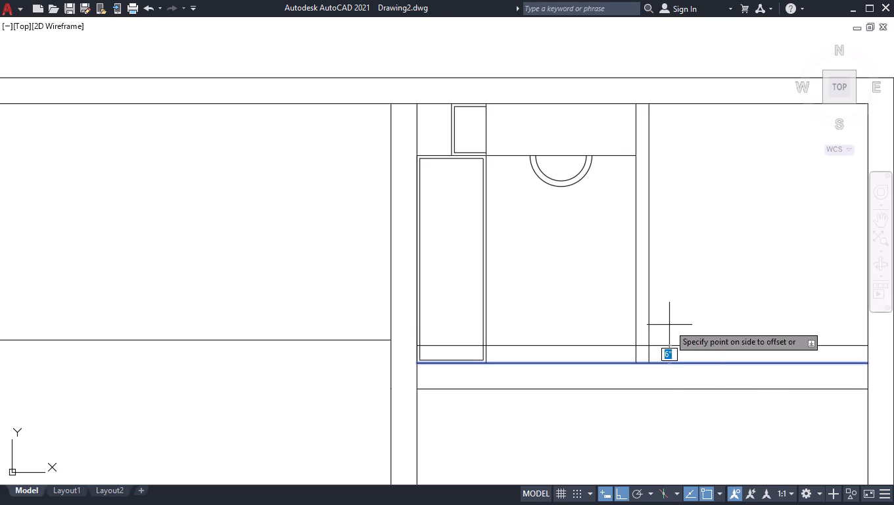
click(668, 319)
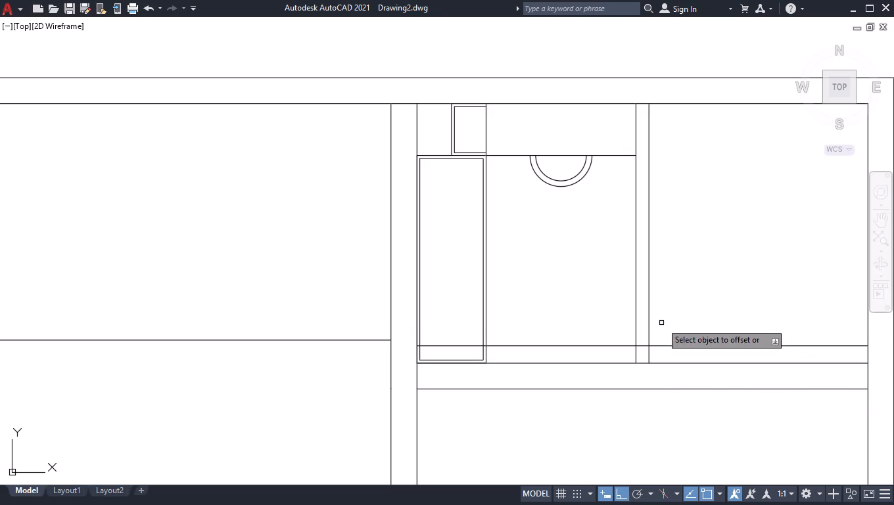
key(Escape)
Trim and delete the 6" offset line outside the 4.5" wall, keeping only the short piece between its faces.
text(TR)
key(Return)
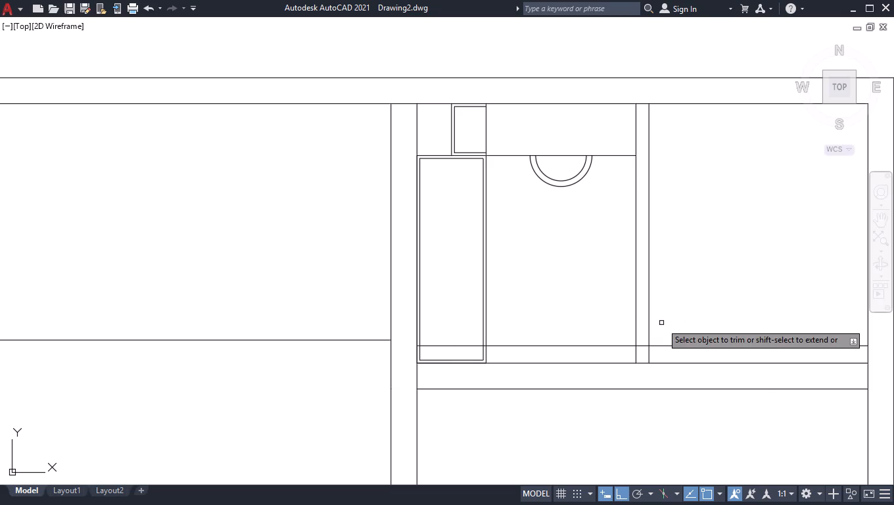
click(492, 347)
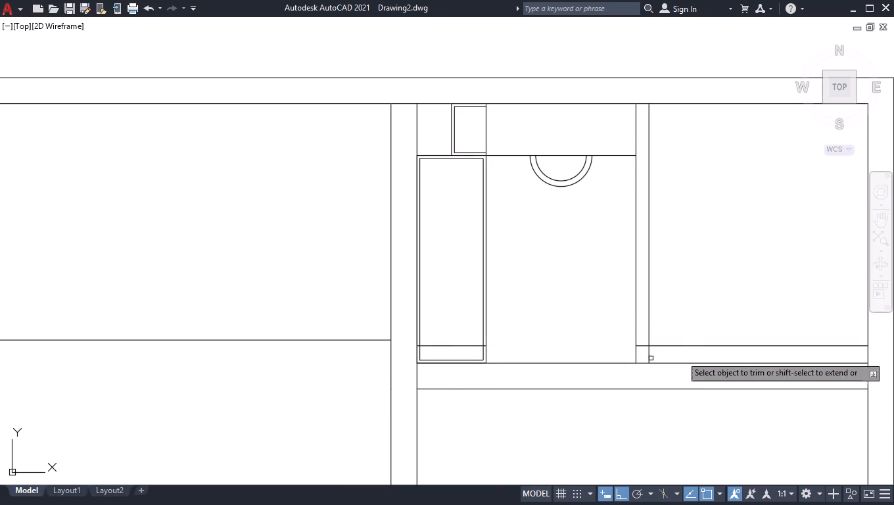
click(701, 345)
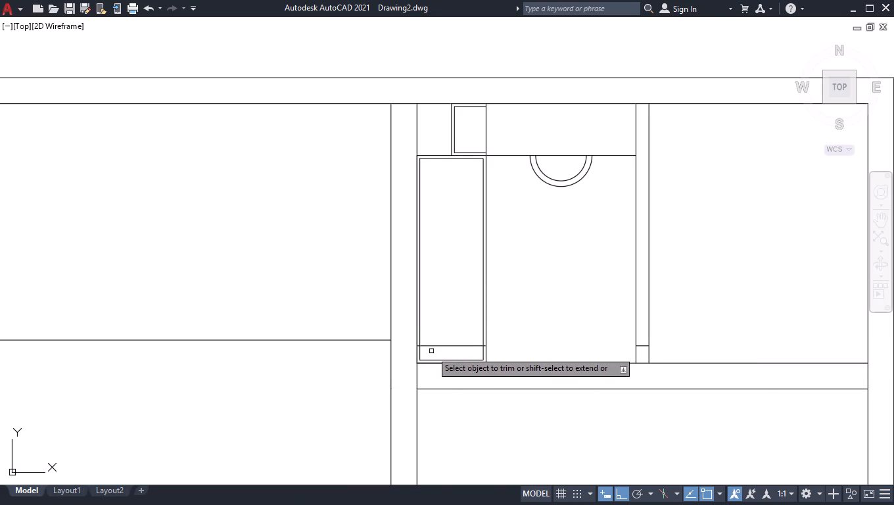
key(Escape)
click(434, 345)
key(Delete)
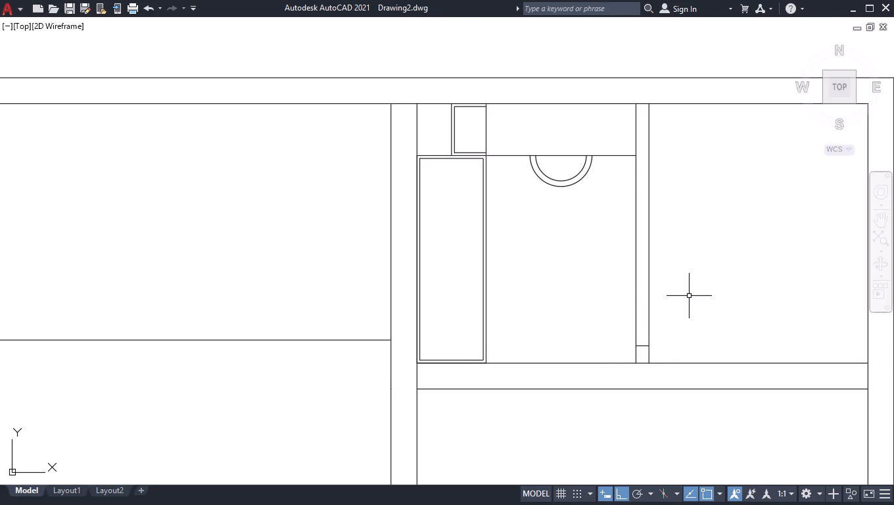
Offset the short line inside the 4.5" wall 2'-8" upward to mark the other side of the door opening.
text(OFF)
key(Return)
text(2'8")
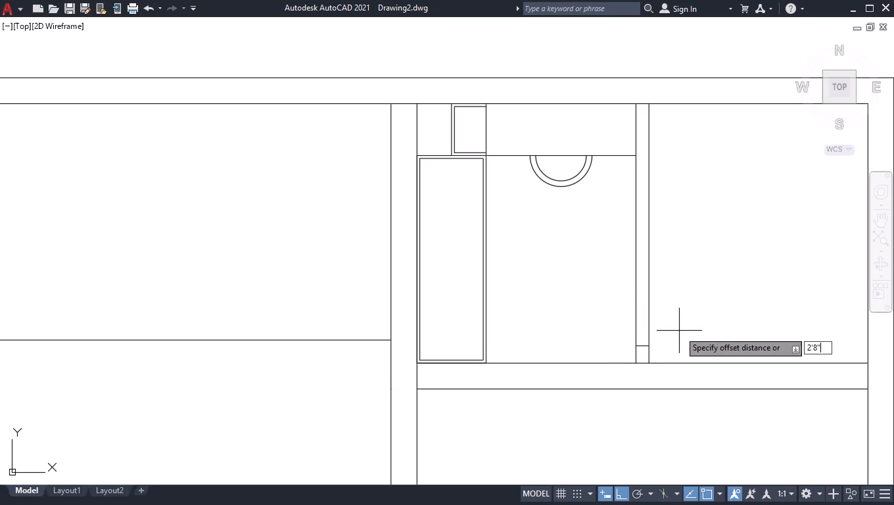
key(Return)
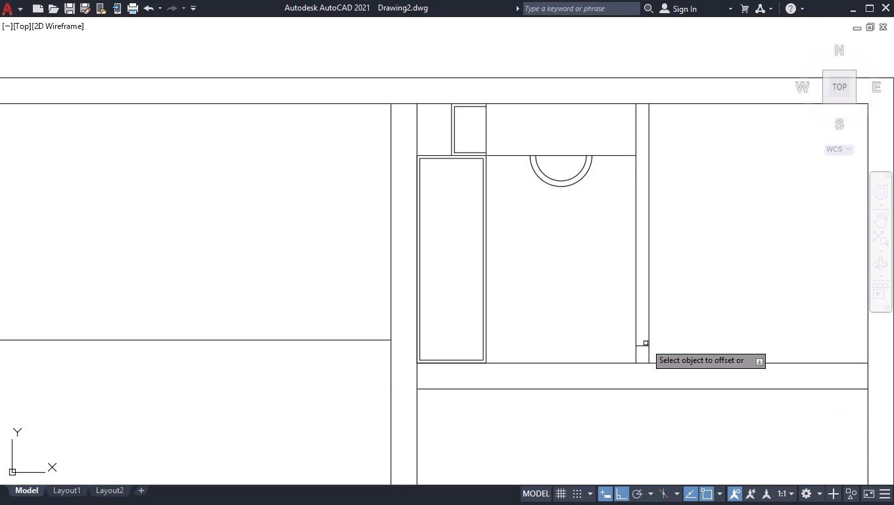
click(644, 345)
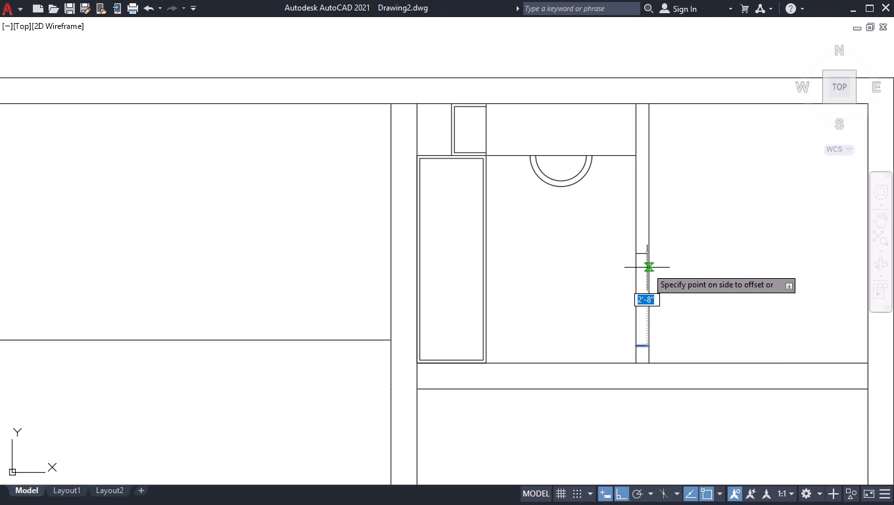
click(642, 268)
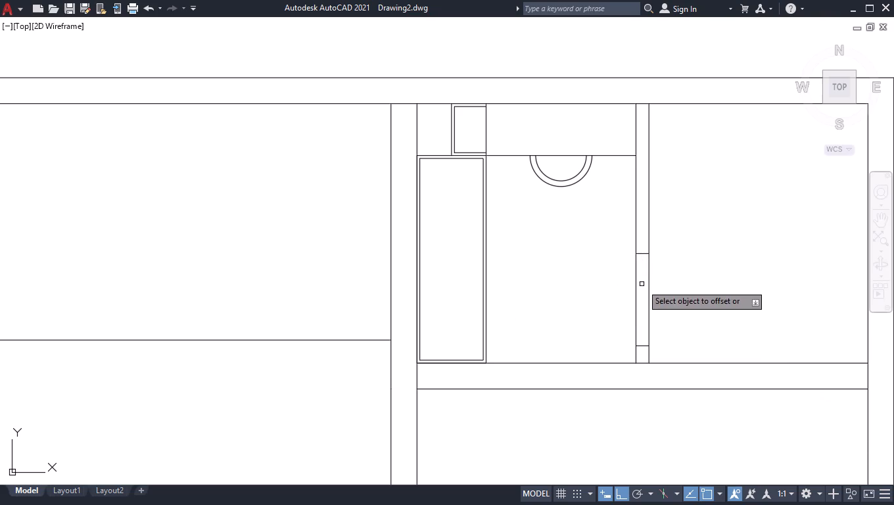
key(Escape)
Trim both faces of the 4.5" wall between the two short lines to open the 2'-8" doorway.
text(TR)
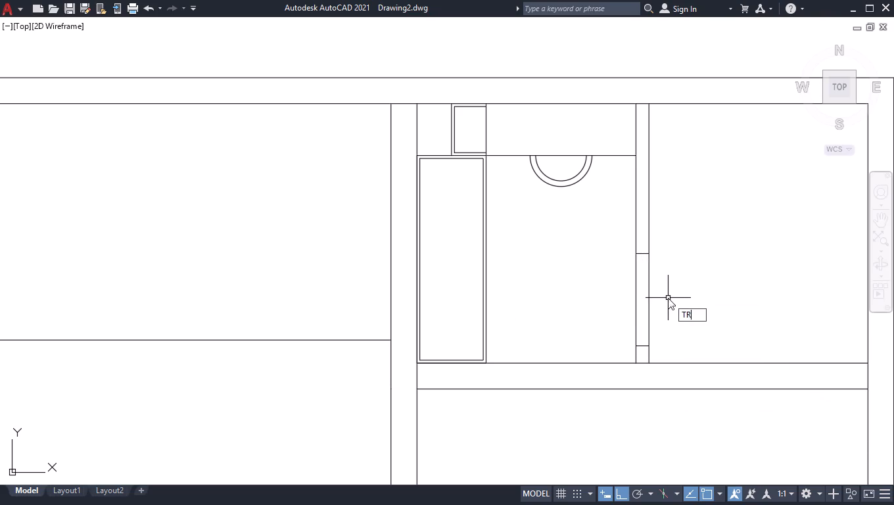
key(Return)
click(669, 295)
click(612, 289)
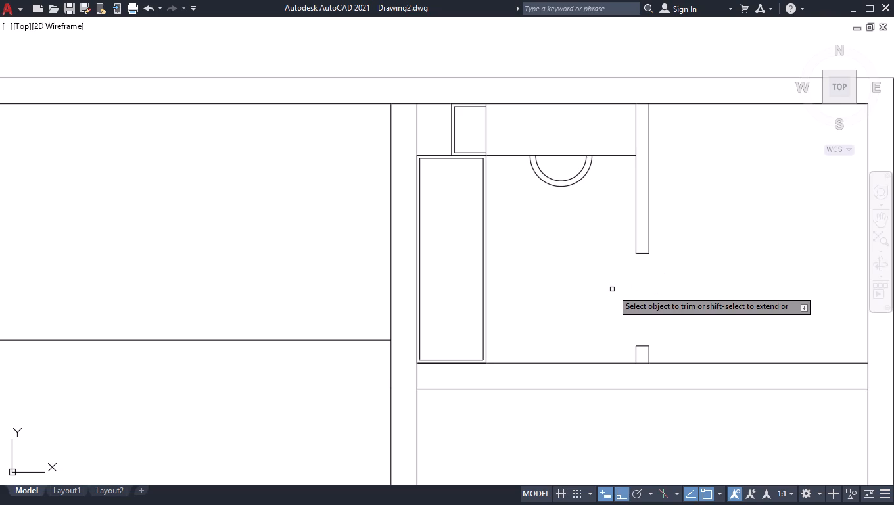
key(Escape)
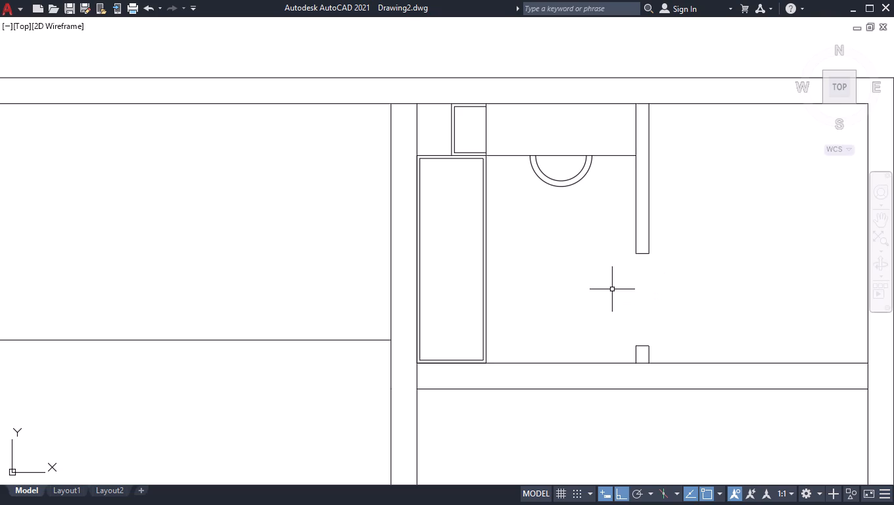
Turn off Clean Screen to restore the full interface.
key(ctrl+0)
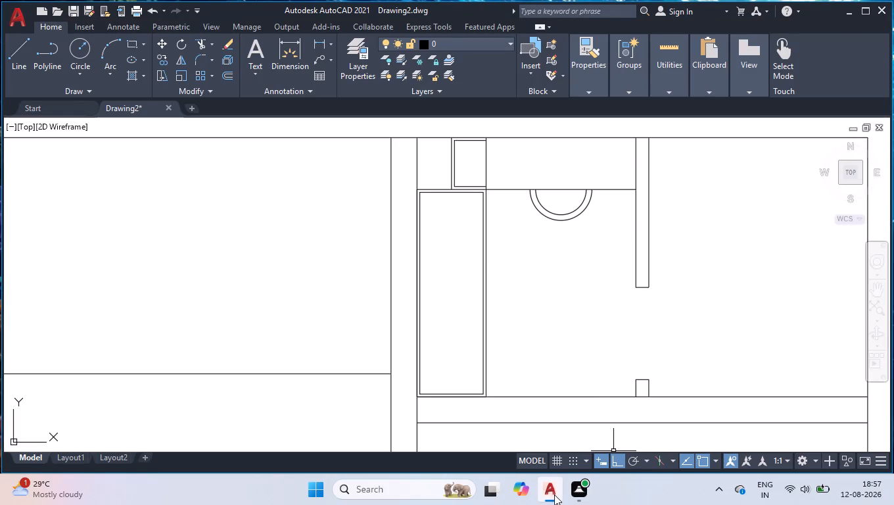
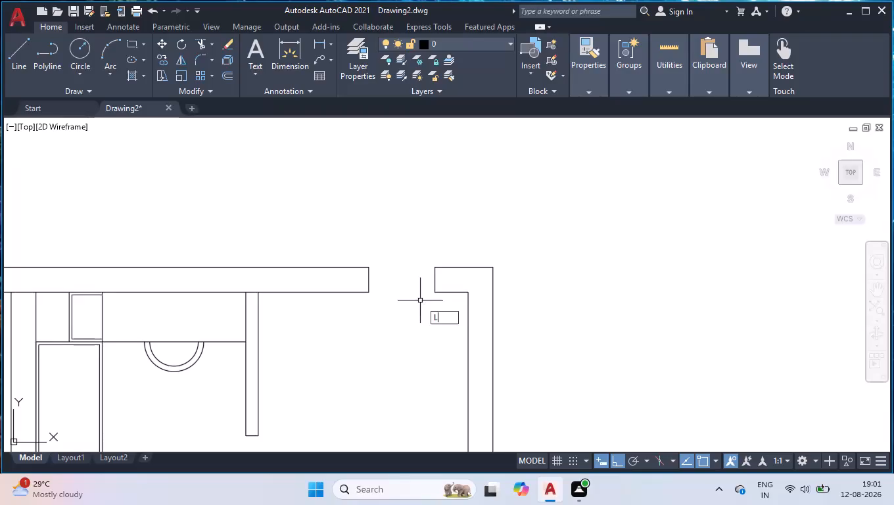
Draw three 2' horizontal lines across the right-hand opening in the top outer wall, along its outer face, middle and inner face.
scroll(400, 308, up, 2)
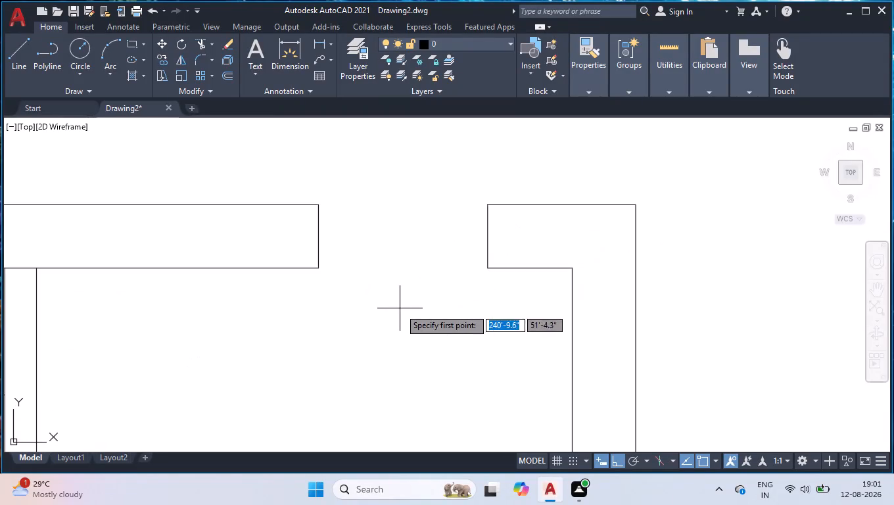
click(315, 202)
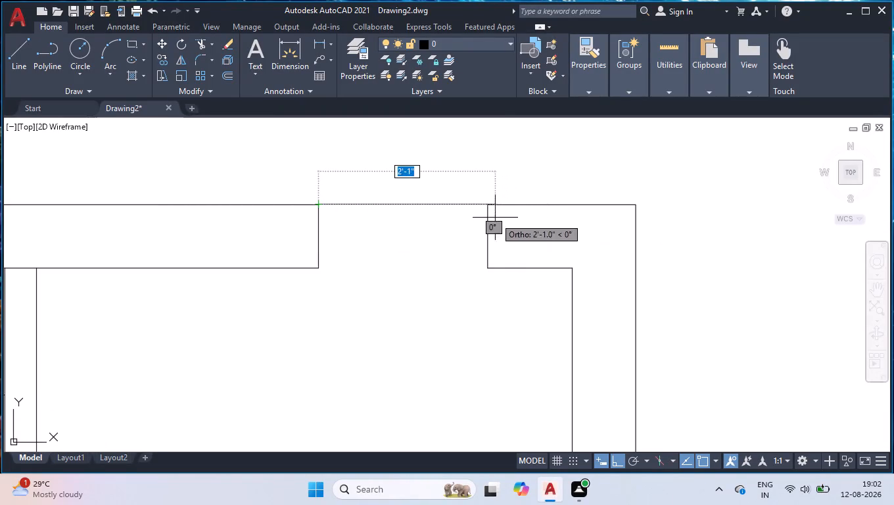
click(486, 204)
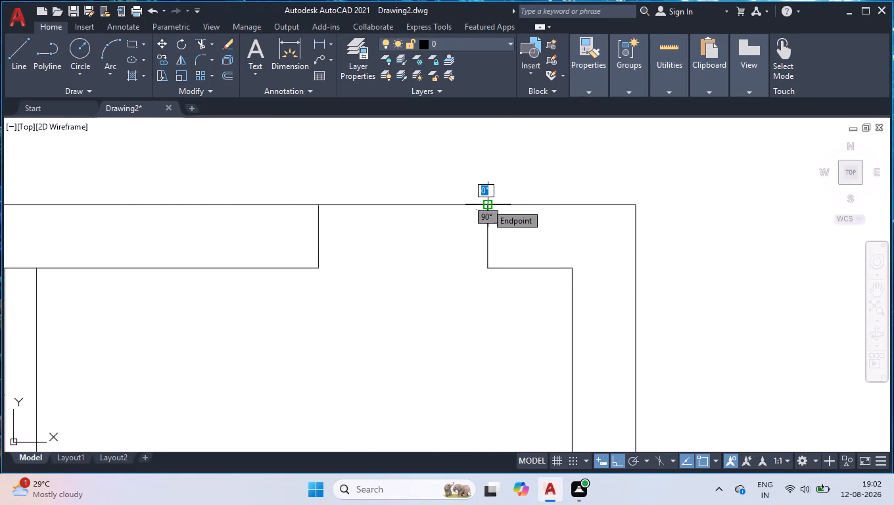
key(space)
key(space)
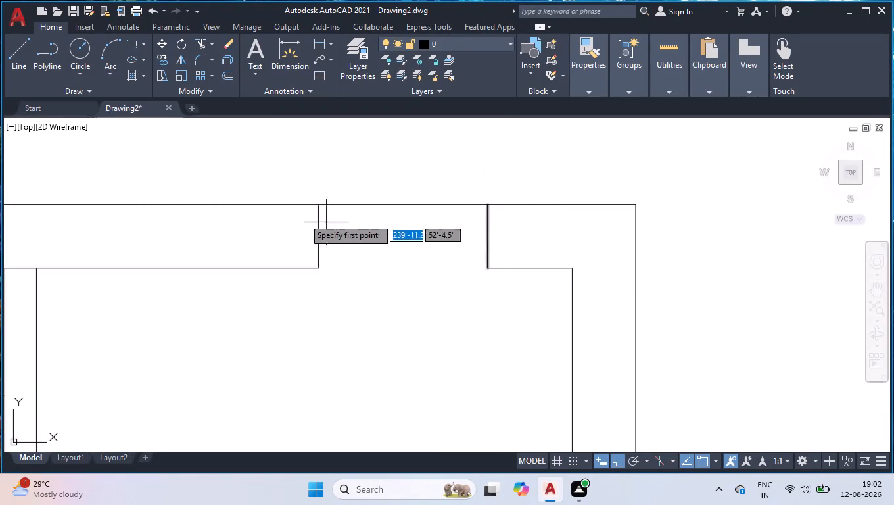
click(318, 237)
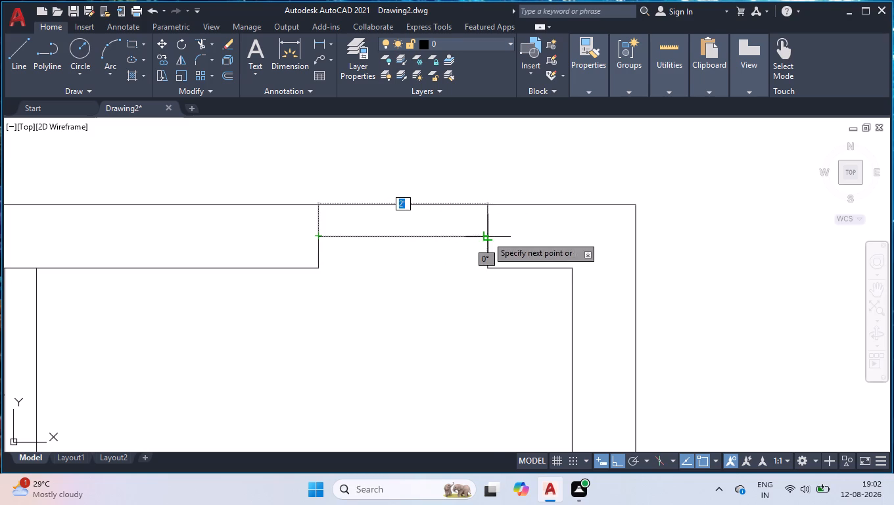
click(486, 237)
key(space)
key(space)
click(318, 269)
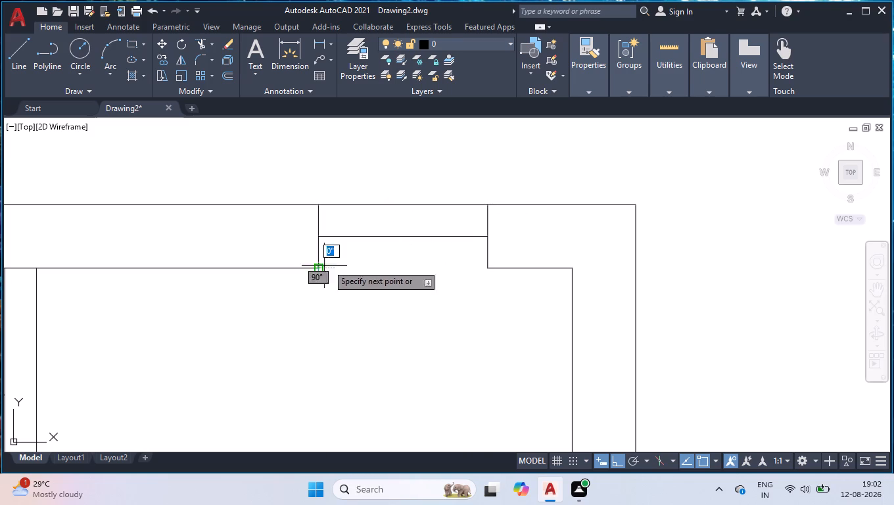
click(486, 267)
key(space)
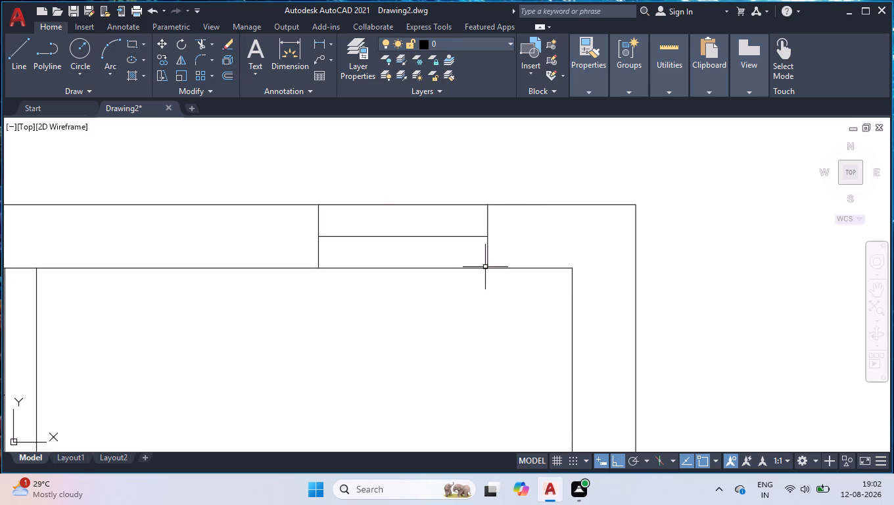
Offset the lower faces of both wall pieces beside the top-left room's bottom doorway 2' downward.
scroll(483, 270, down, 6)
scroll(288, 320, up, 4)
text(OFF)
key(Return)
text(2')
key(Return)
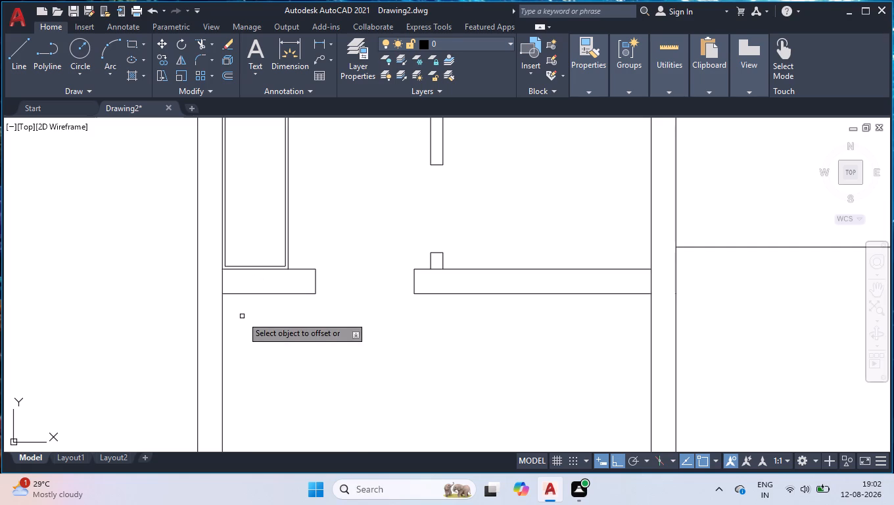
click(252, 294)
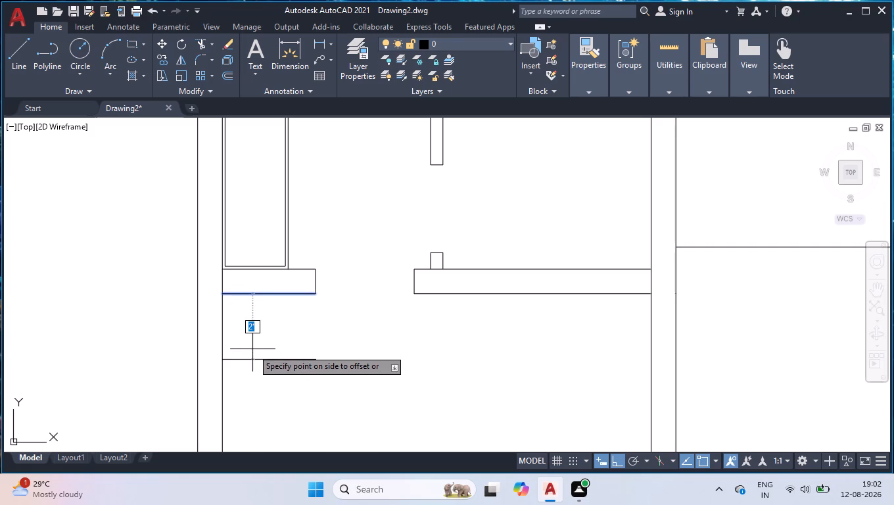
click(252, 349)
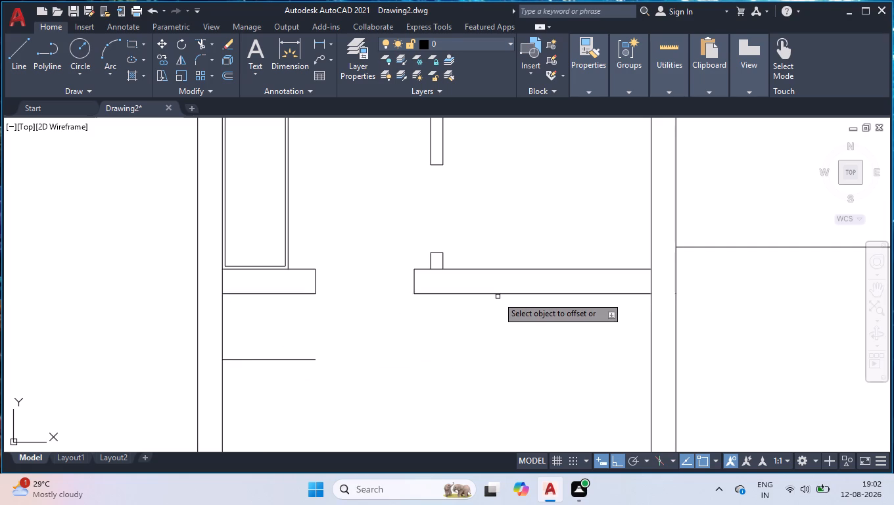
click(498, 293)
click(473, 345)
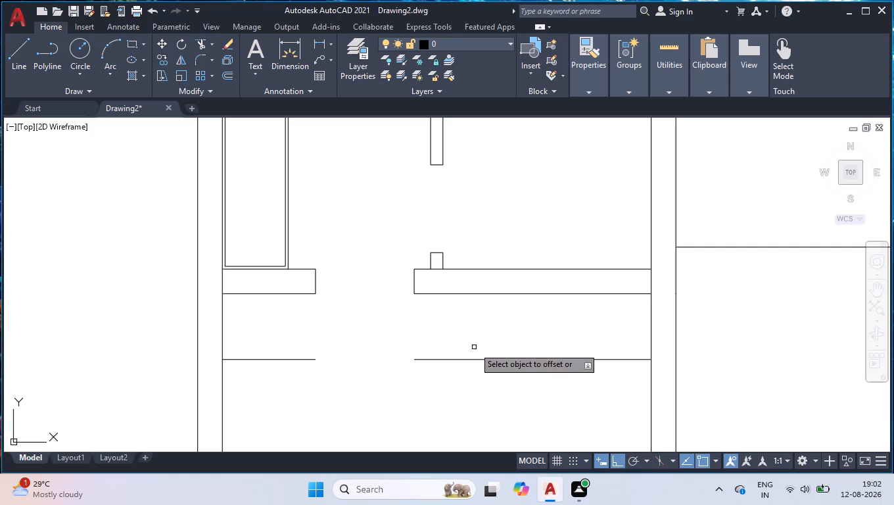
key(Escape)
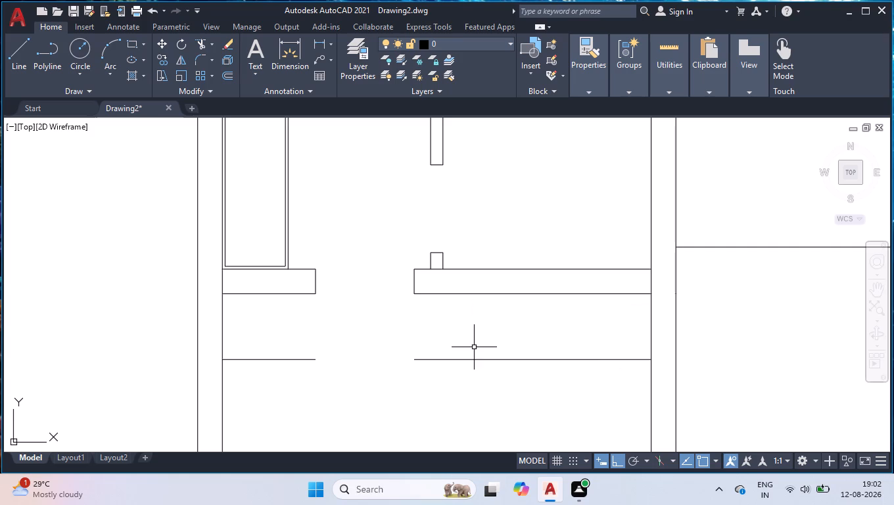
Draw vertical lines on both sides of the doorway, joining the wall pieces' lower corners to the ends of the offset lines.
key(l)
key(Return)
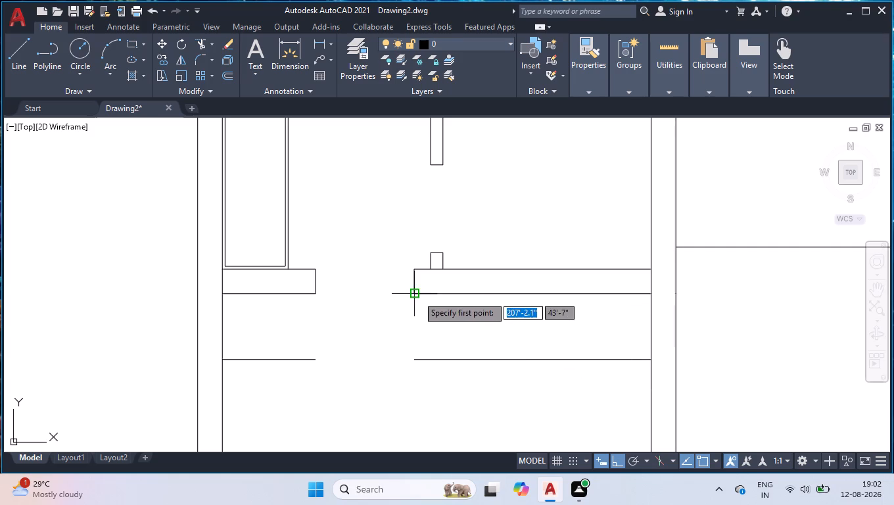
click(418, 295)
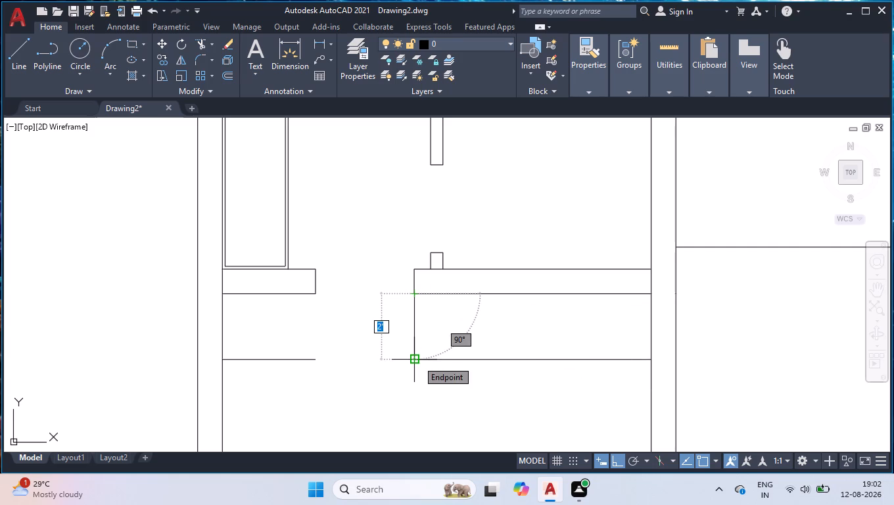
click(417, 360)
key(Escape)
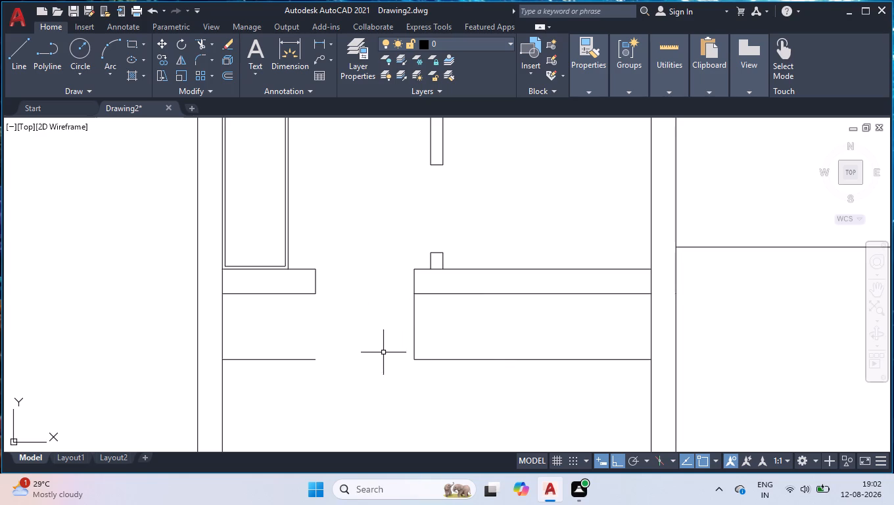
key(space)
click(316, 293)
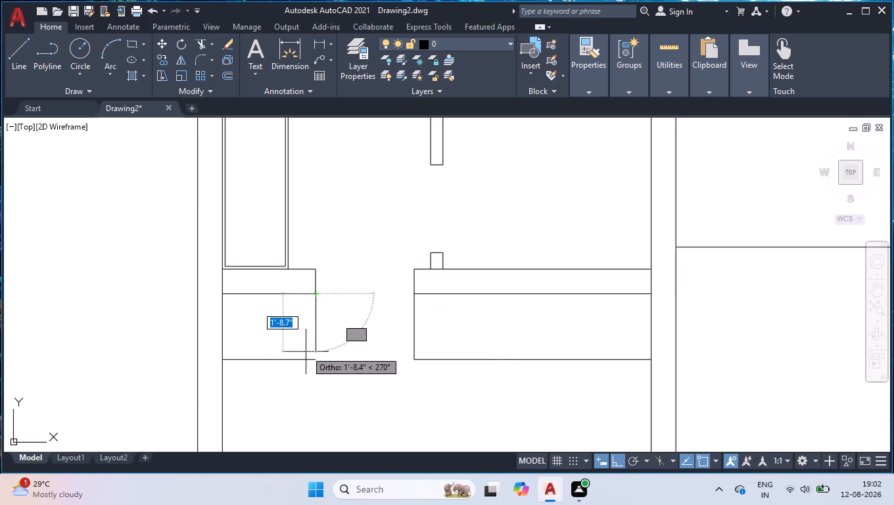
click(314, 356)
key(space)
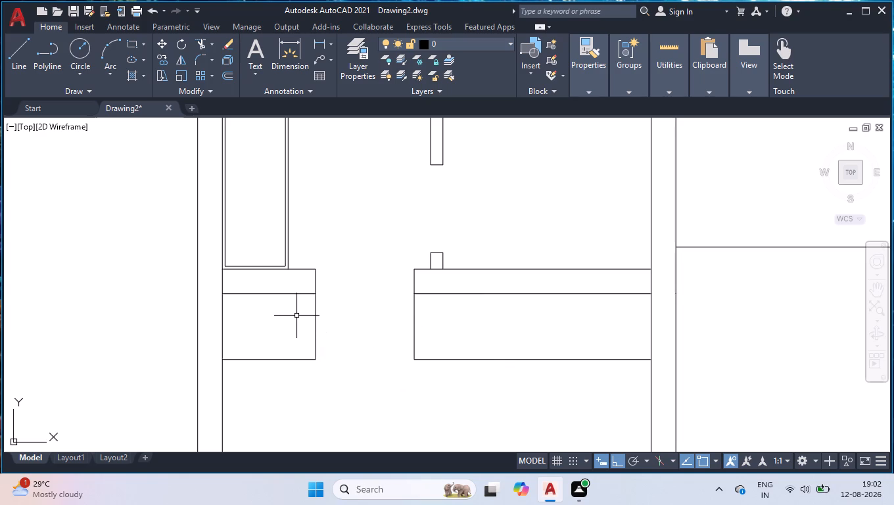
Break the left wall's inner face at the corners of the small outline, and the right wall's face at the long outline's lower corner.
text(BR)
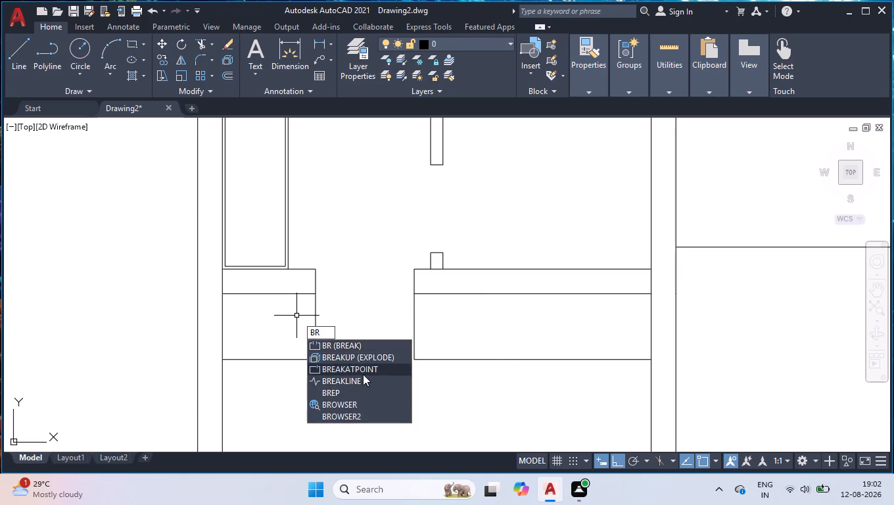
click(364, 373)
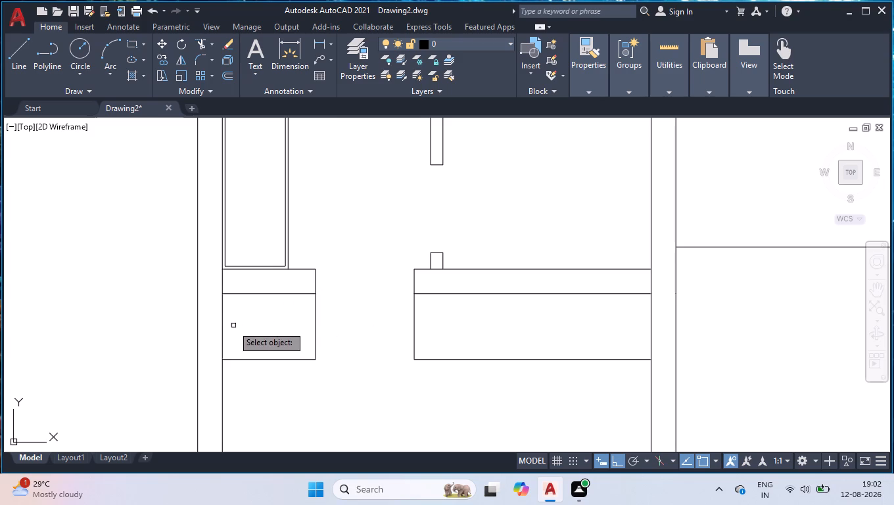
click(222, 325)
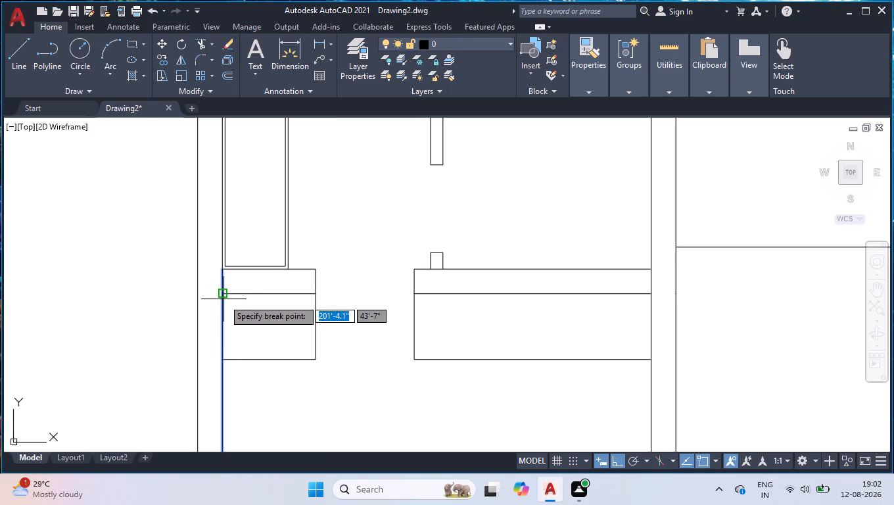
click(223, 295)
key(space)
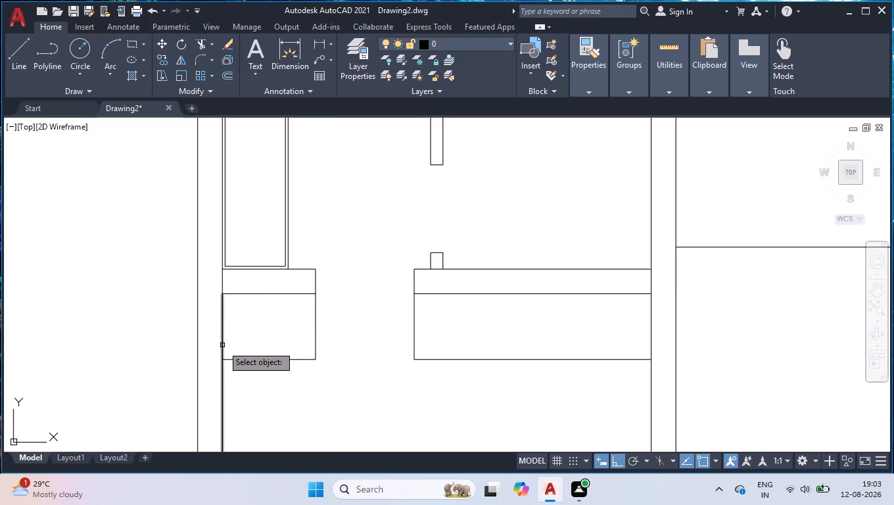
click(222, 345)
click(222, 360)
key(space)
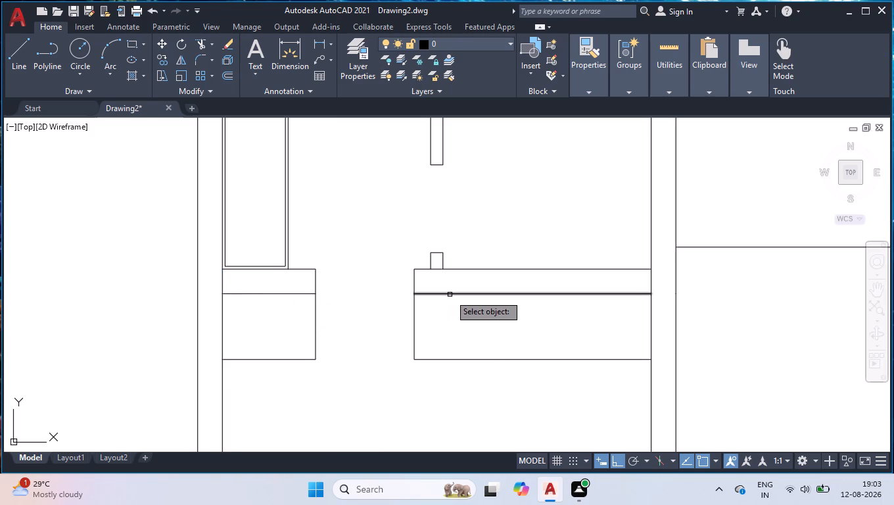
click(652, 321)
click(653, 363)
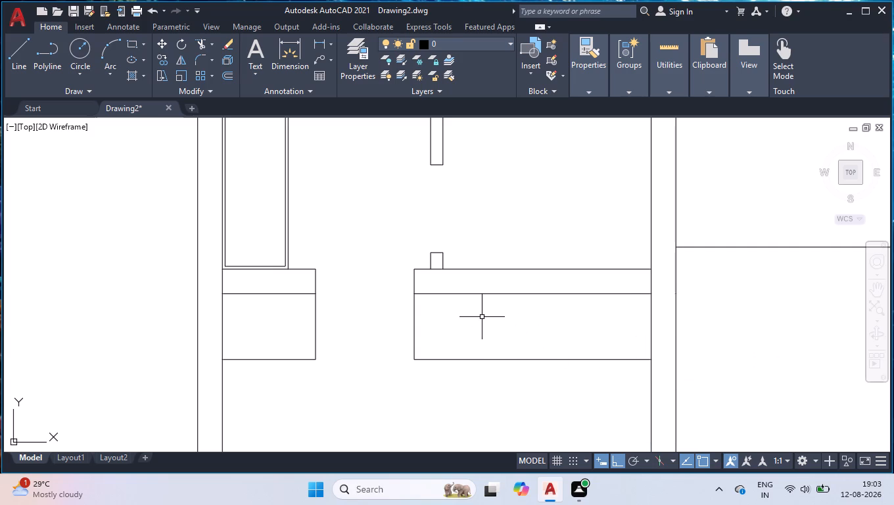
Join the four sides of each outline below the doorway wall into two closed rectangles.
click(335, 312)
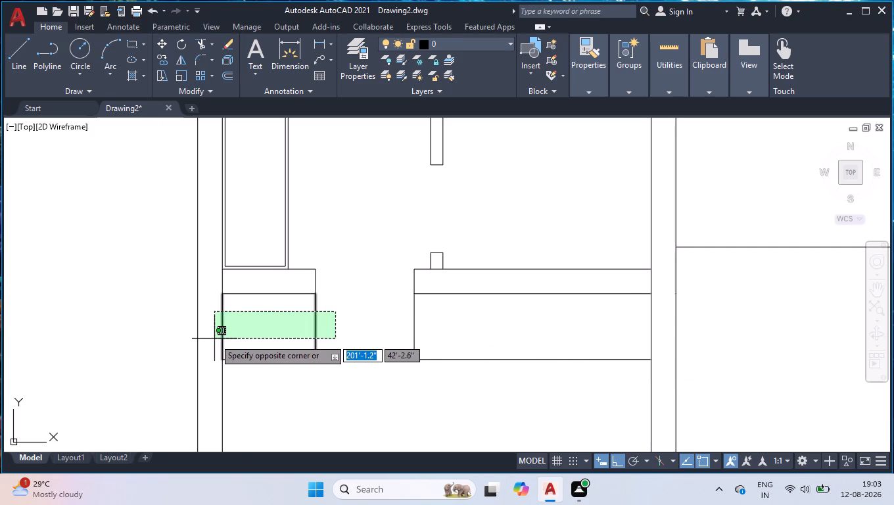
click(214, 339)
click(292, 290)
click(273, 378)
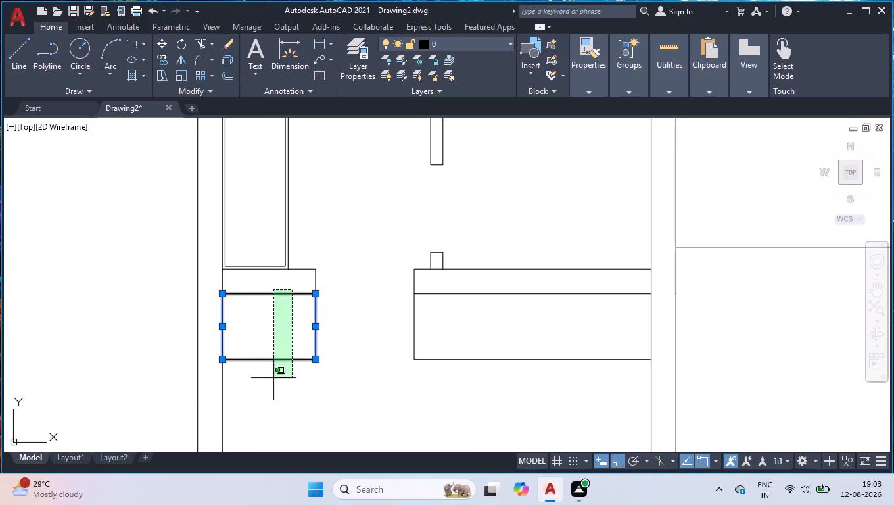
click(666, 329)
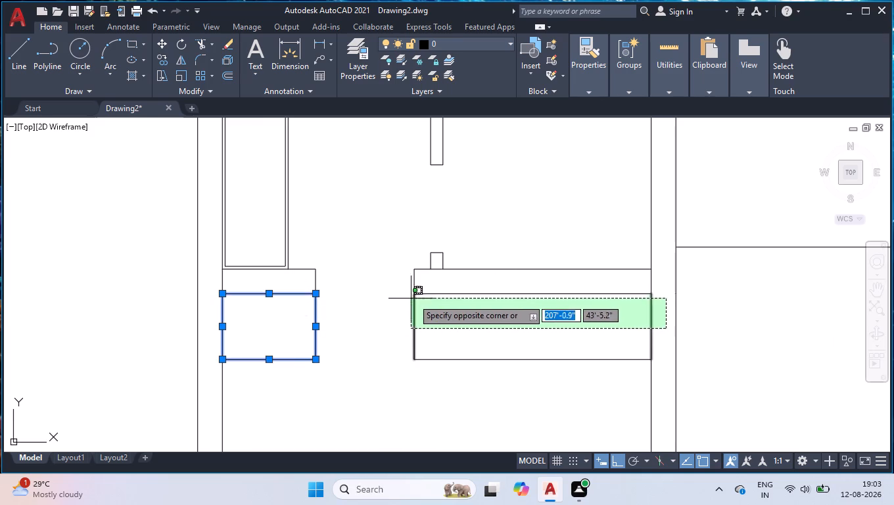
click(395, 318)
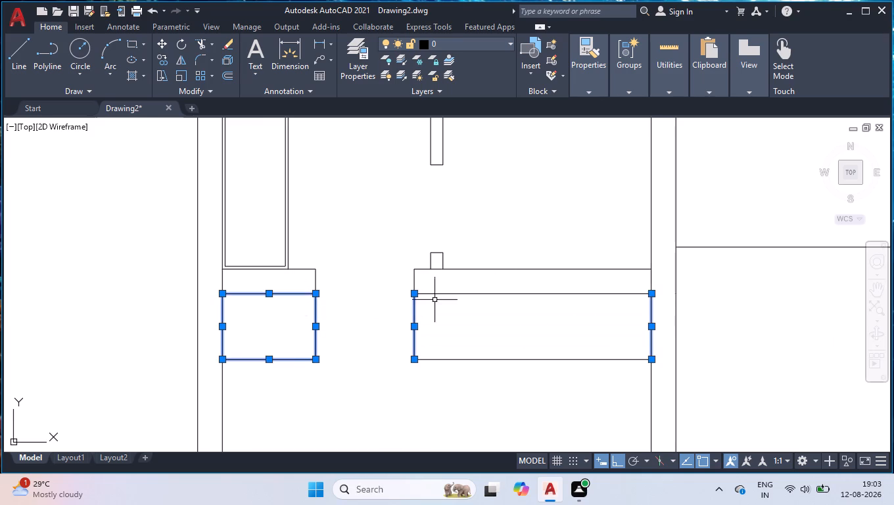
click(572, 287)
click(544, 368)
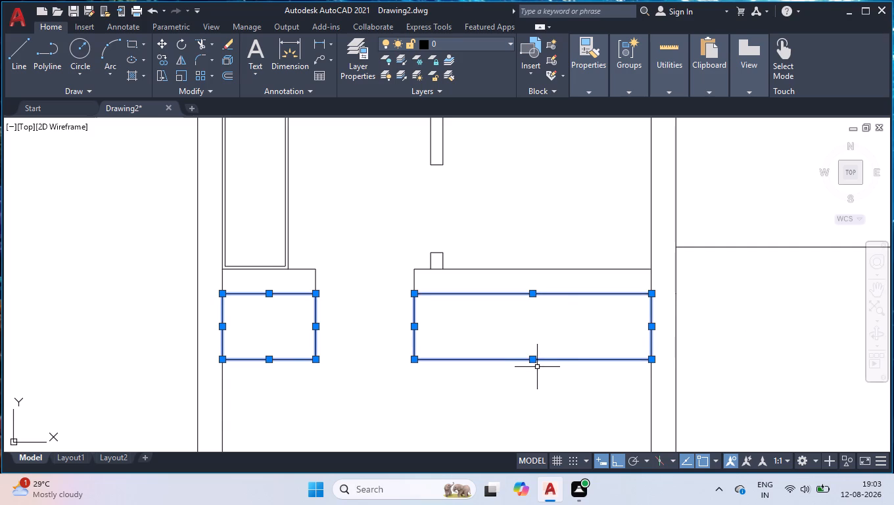
key(j)
key(Return)
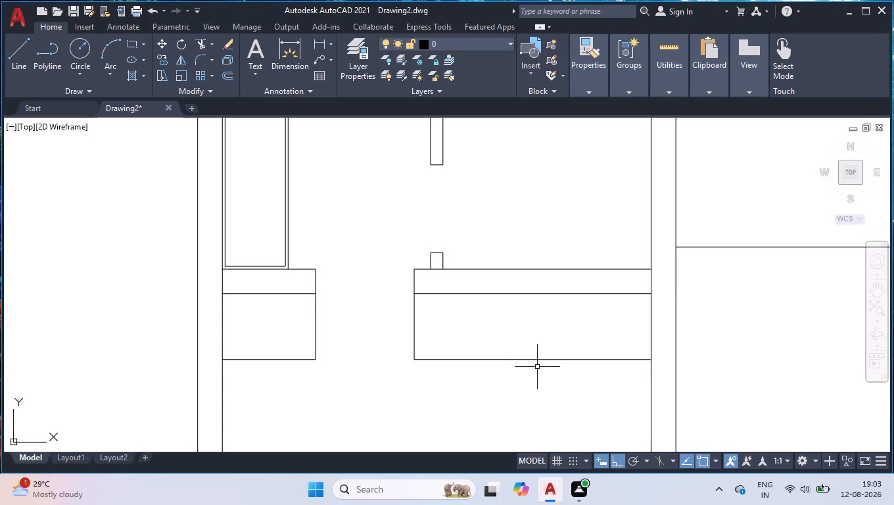
Offset both closed rectangles below the doorway wall 1" inward.
text(OFF)
key(Return)
text(1")
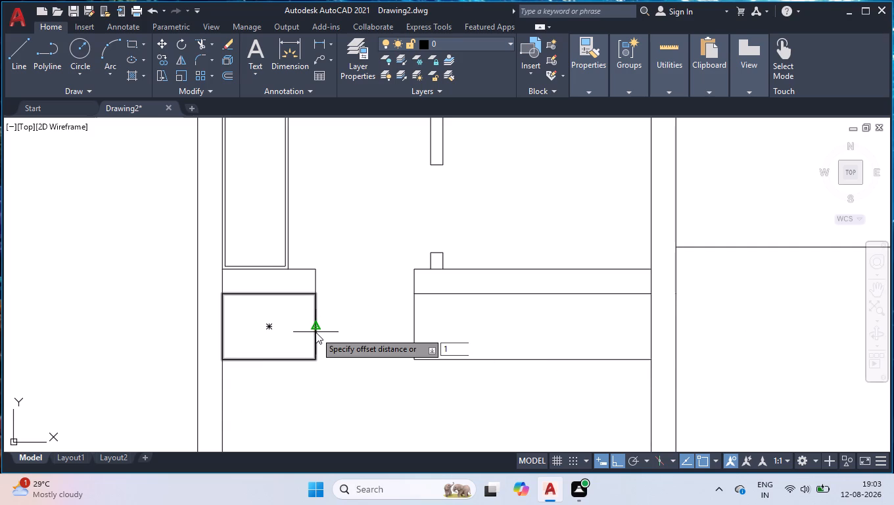
key(Return)
click(316, 332)
click(264, 322)
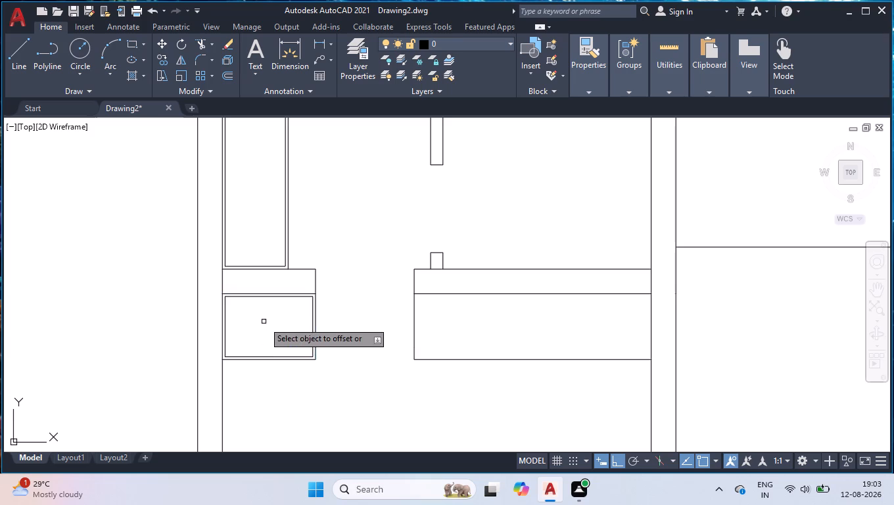
click(415, 324)
click(461, 330)
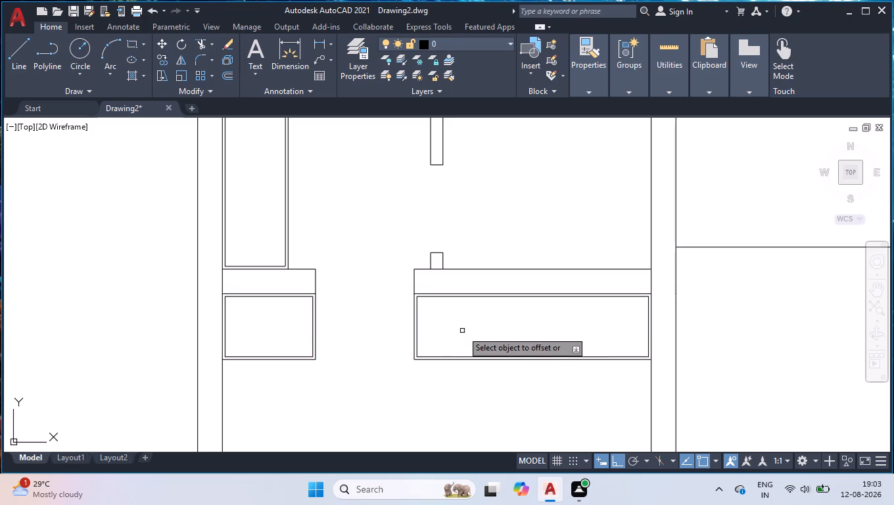
key(Escape)
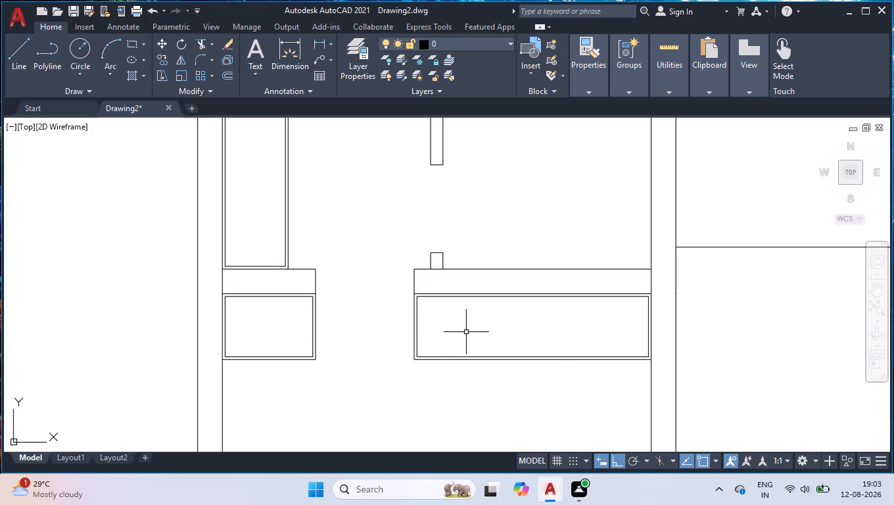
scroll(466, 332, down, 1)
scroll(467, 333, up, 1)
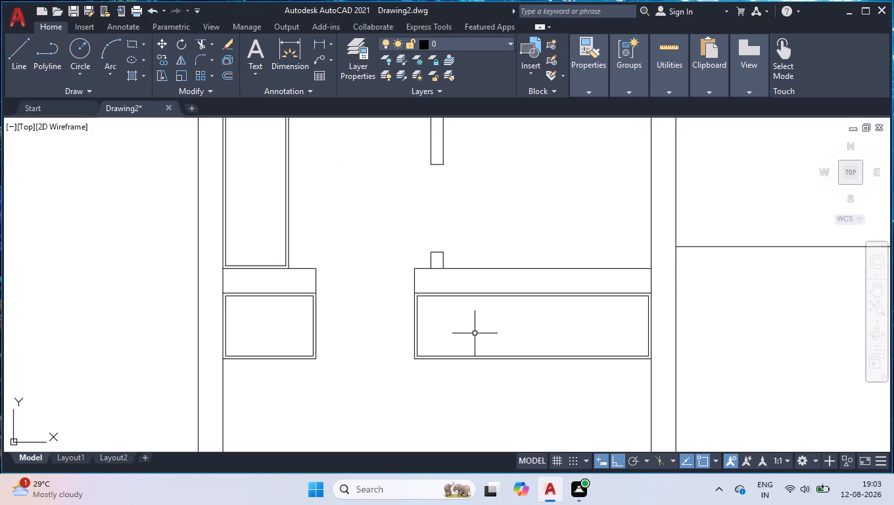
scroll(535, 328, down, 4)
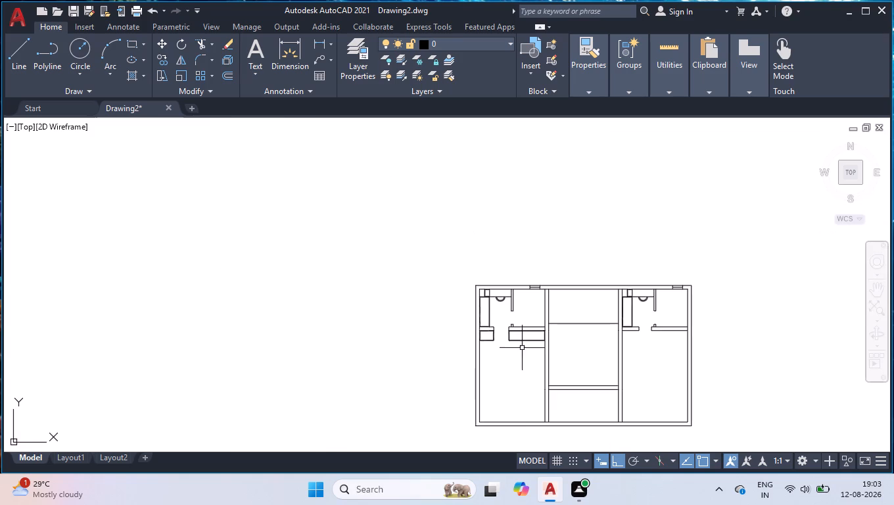
Measure the clear width and height of the two large side rooms below the doorway walls.
scroll(520, 421, up, 2)
text(MEAS)
key(Return)
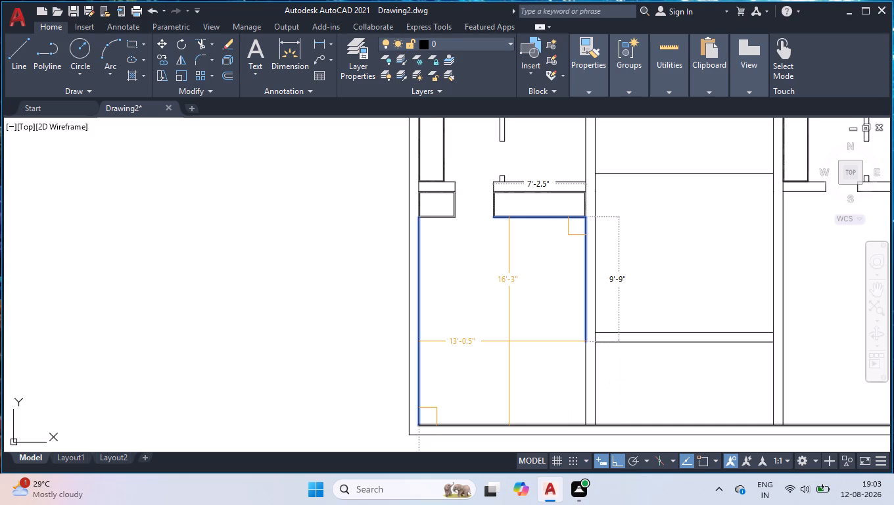
scroll(511, 341, down, 1)
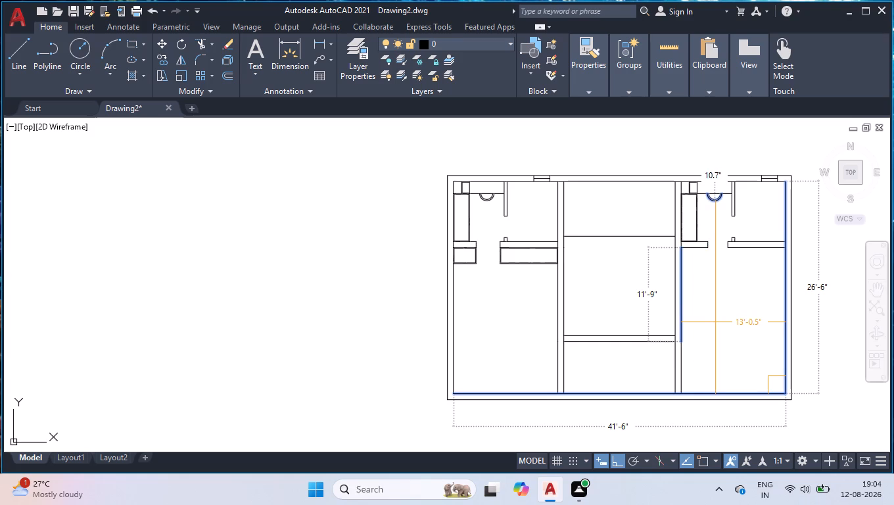
key(Escape)
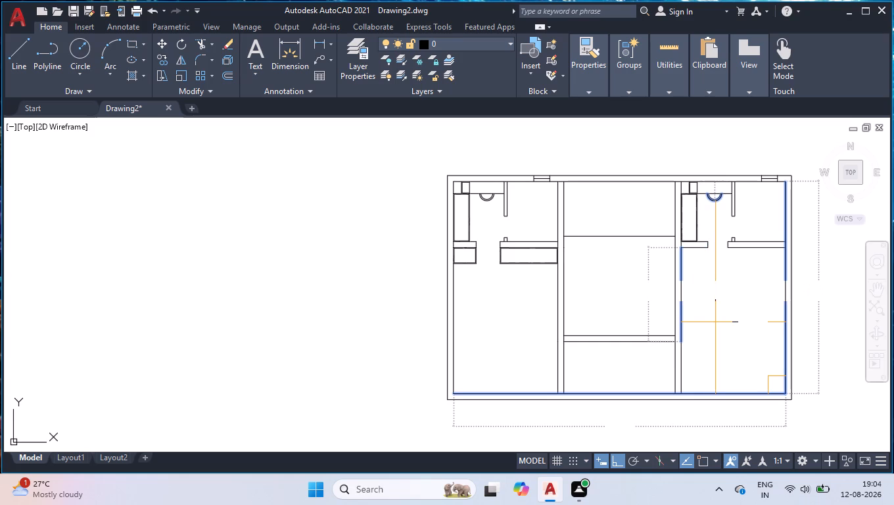
key(space)
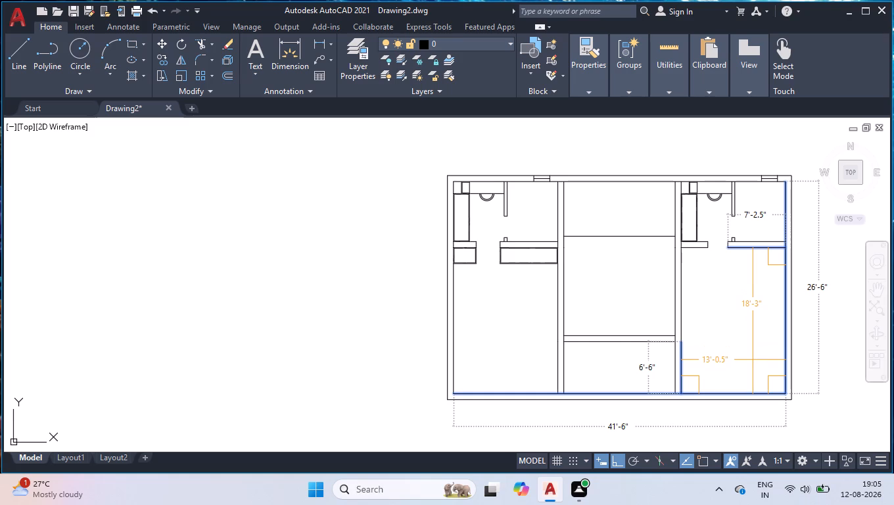
key(Escape)
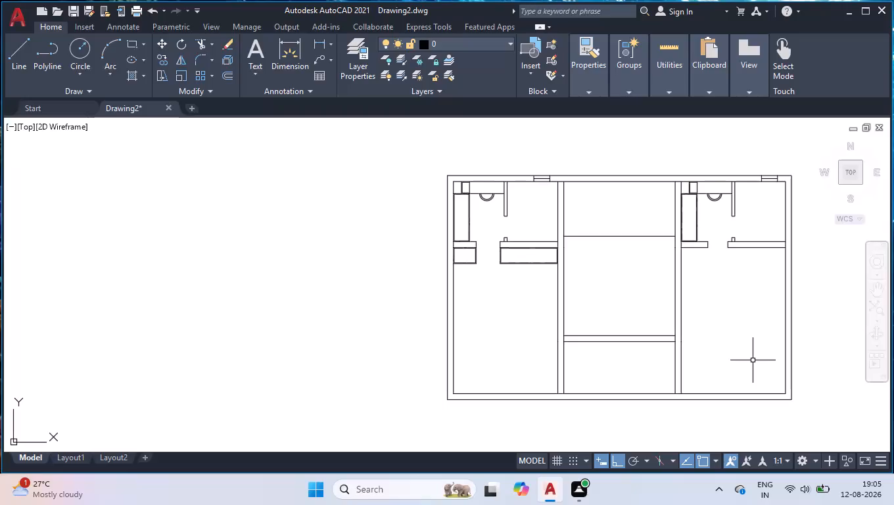
Extend both lines of the middle bay's lower cross wall through the left partition to its outer face.
click(848, 174)
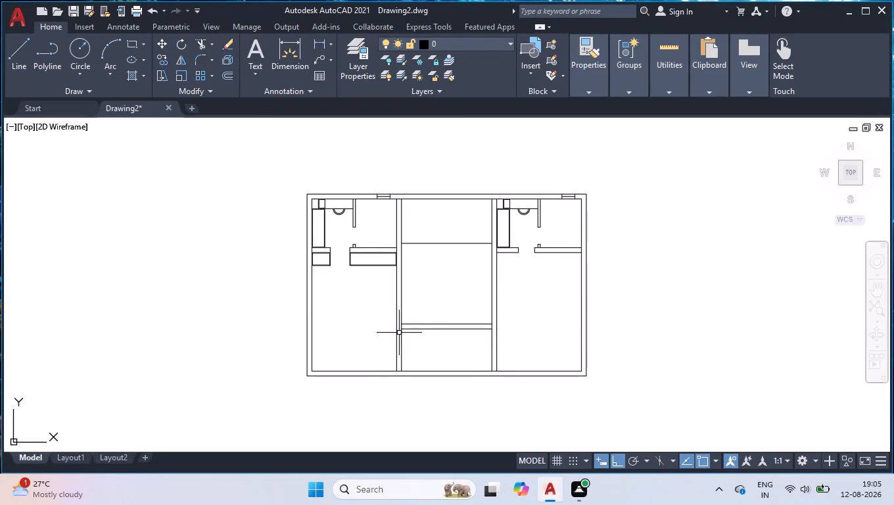
scroll(399, 333, up, 2)
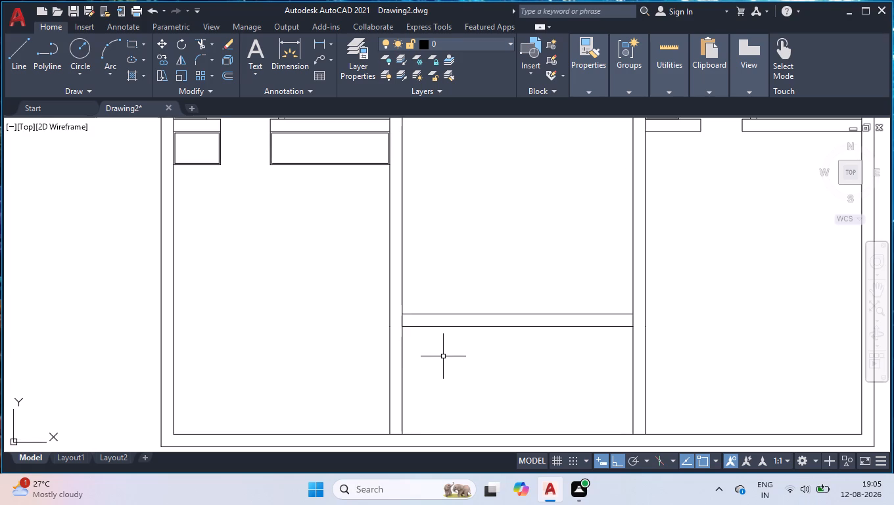
text(EX)
key(Return)
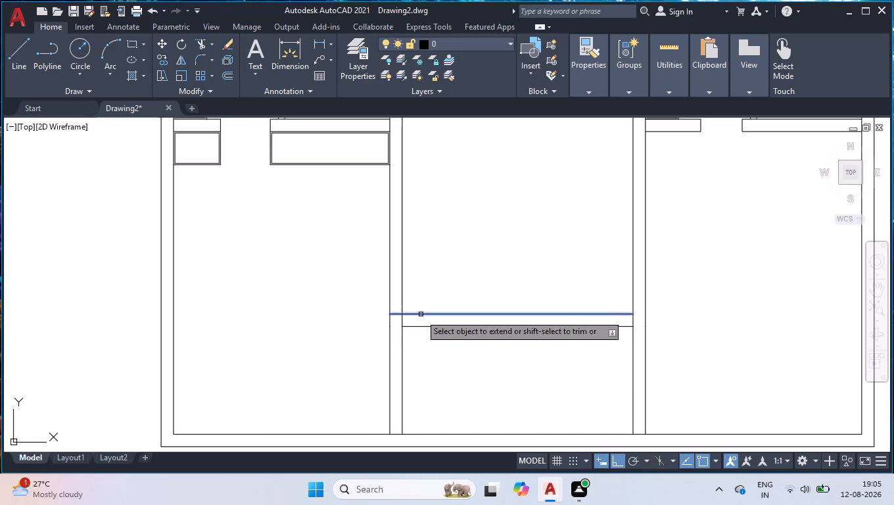
click(415, 311)
click(411, 334)
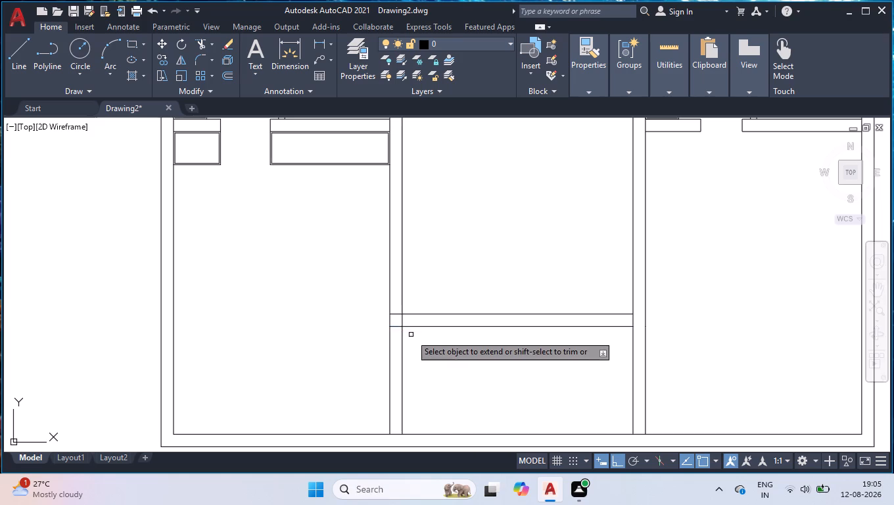
key(Escape)
Offset the cross wall's upper line 6" upward, and offset that new line a further 3' upward.
text(OFF)
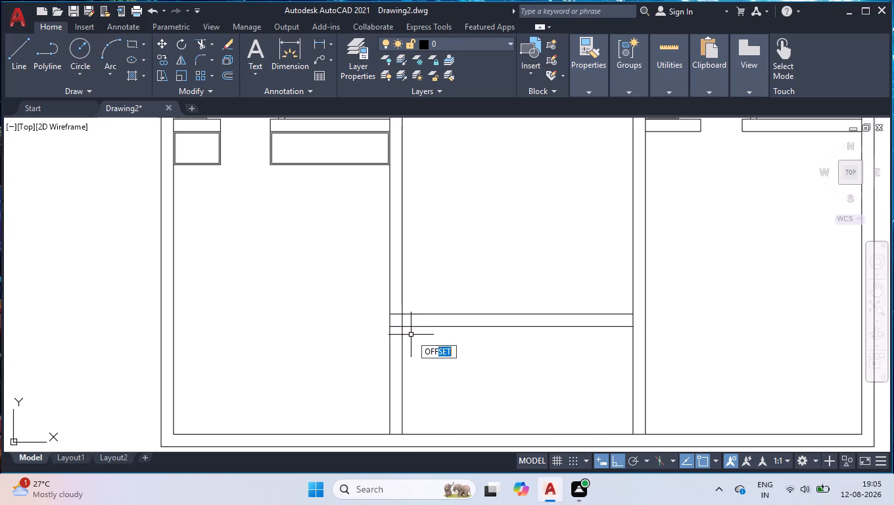
key(Return)
text(6")
key(Return)
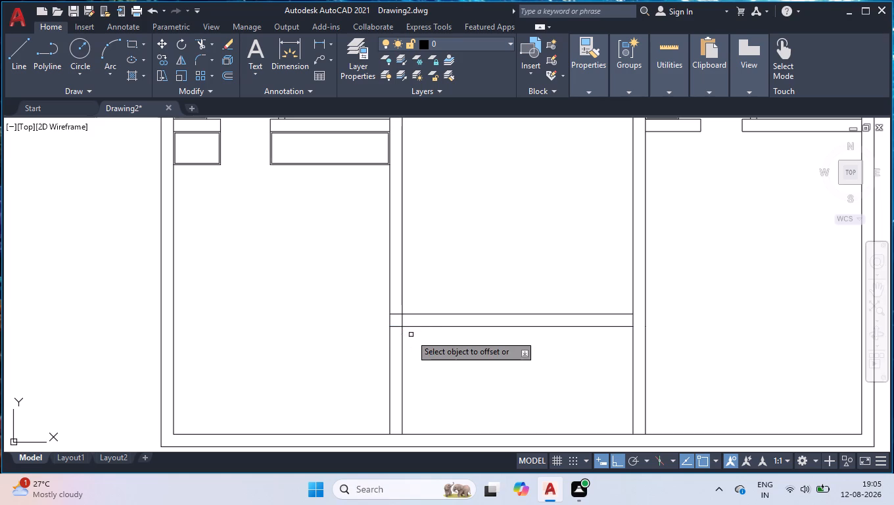
click(398, 314)
click(392, 285)
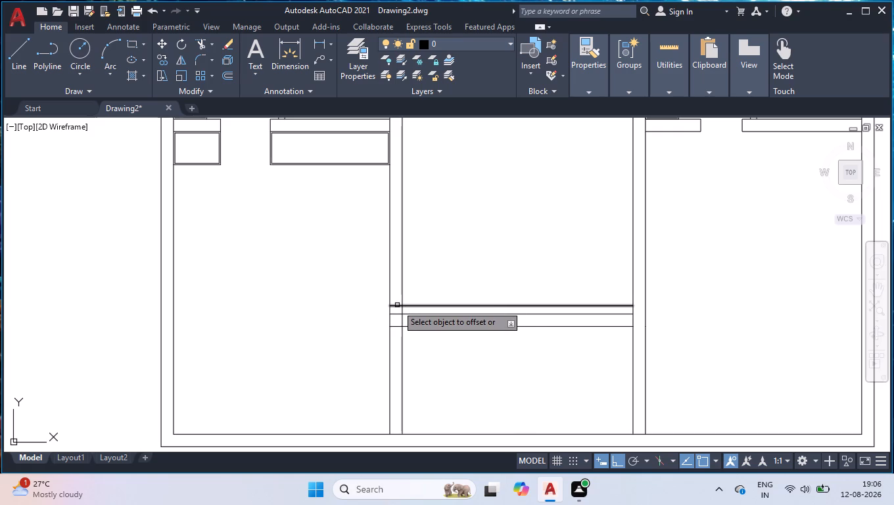
click(397, 305)
text(3')
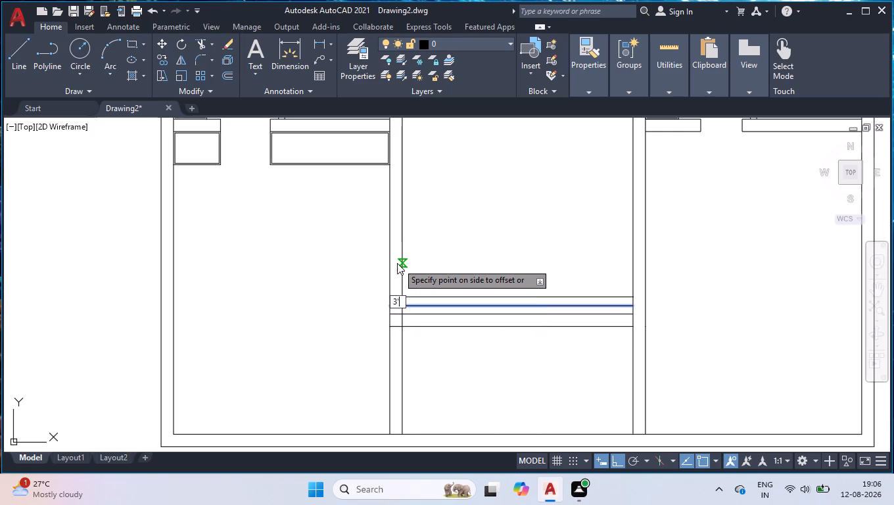
key(Return)
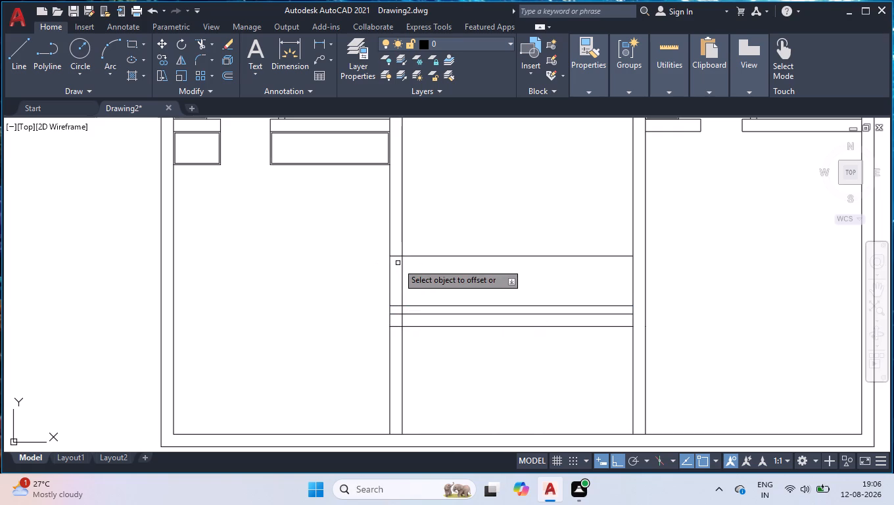
key(Escape)
Trim the left partition between the offset lines into a 3' door opening and clear the excess lines at the cross wall junction.
text(TR)
key(Return)
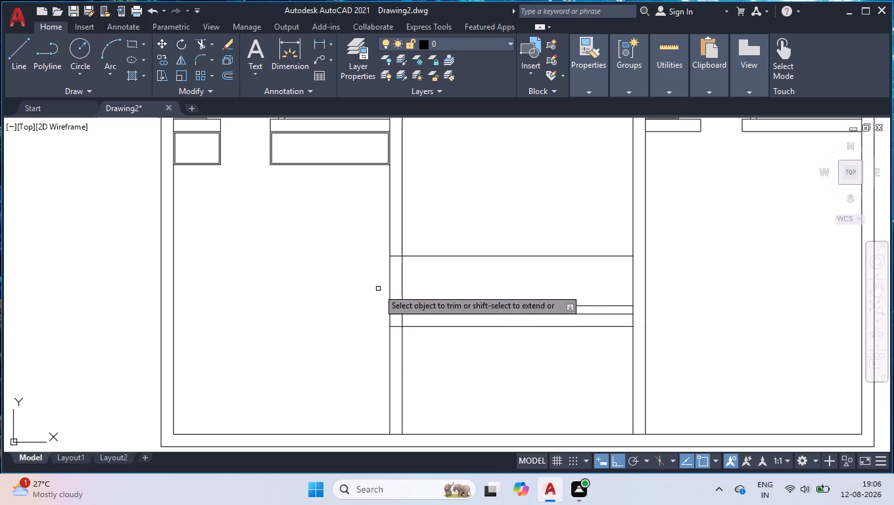
click(377, 288)
click(432, 283)
click(463, 218)
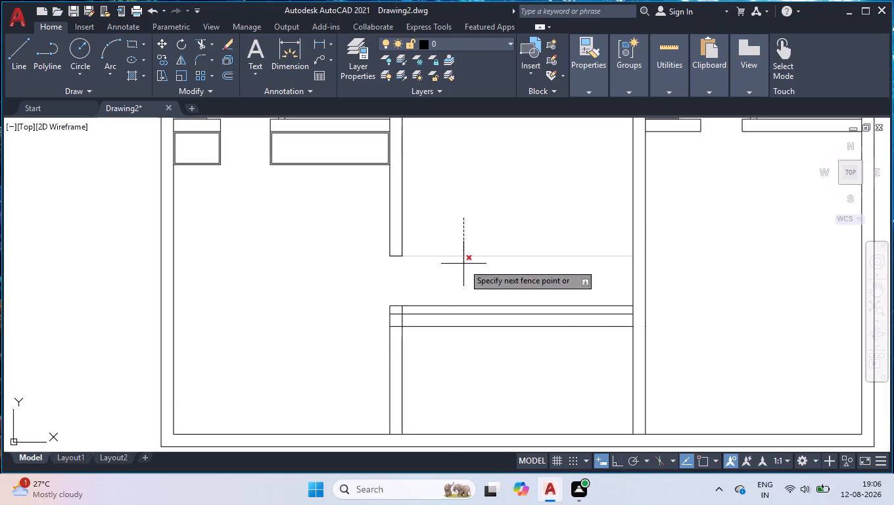
click(462, 276)
click(444, 304)
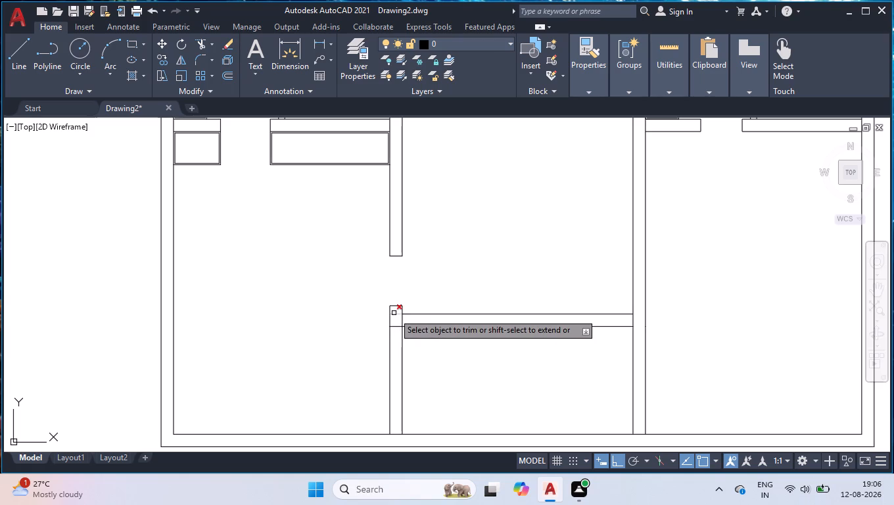
click(394, 312)
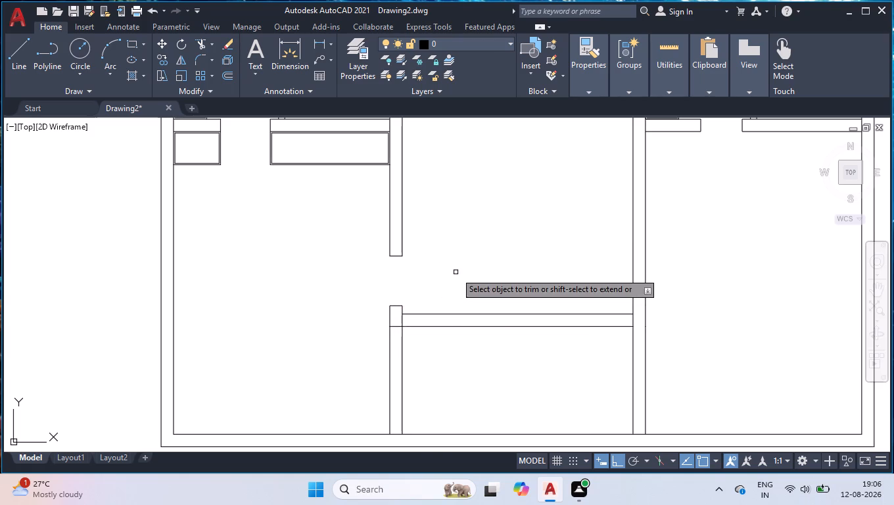
click(396, 326)
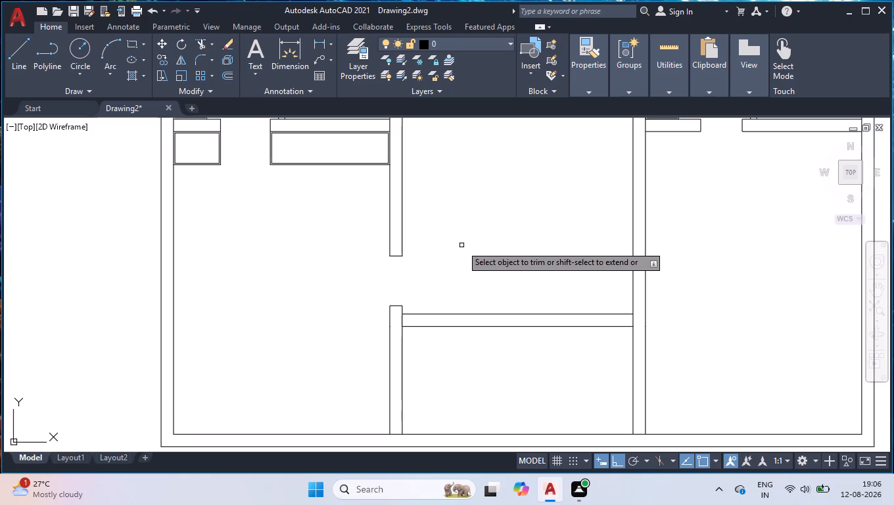
click(402, 318)
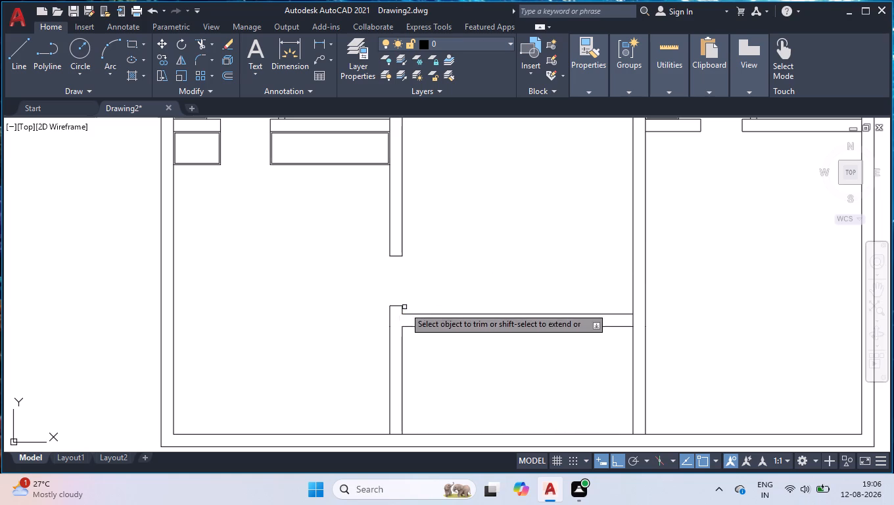
key(Escape)
Extend the lower line of the right room's doorway wall through the right partition to its far face.
scroll(431, 277, down, 2)
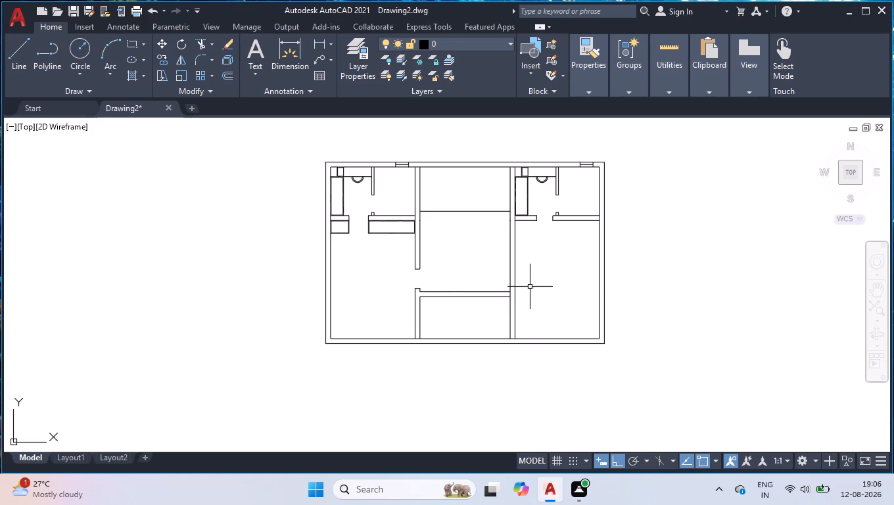
scroll(518, 231, up, 4)
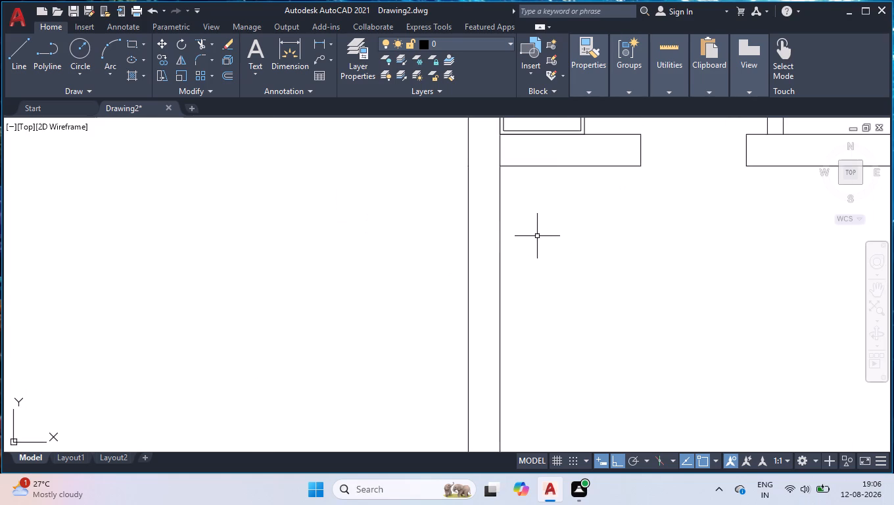
text(EX)
key(Return)
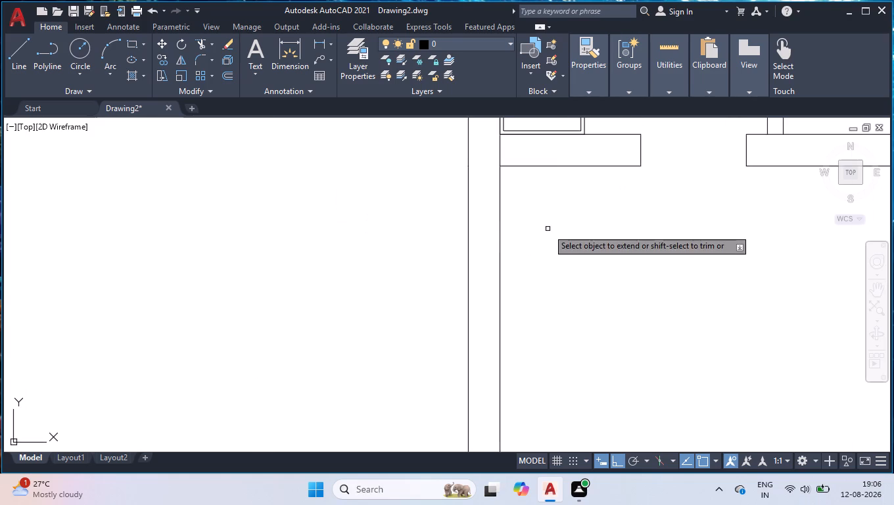
click(512, 166)
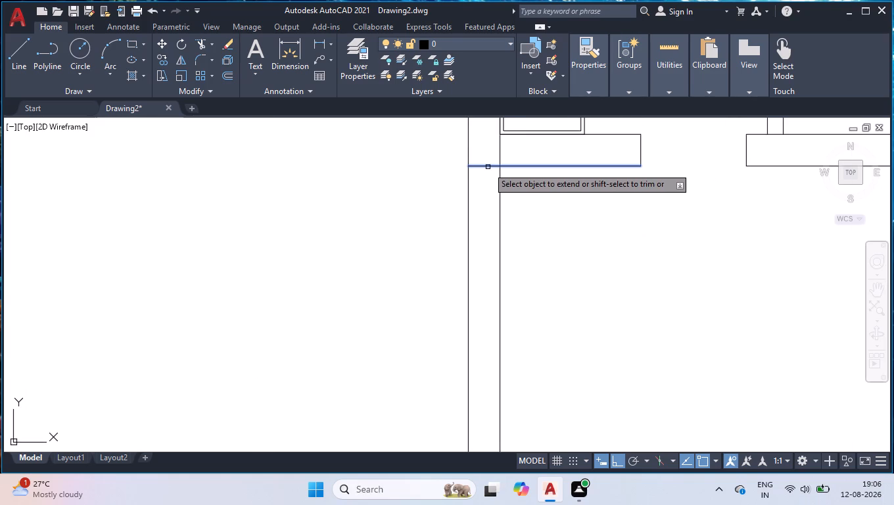
click(487, 166)
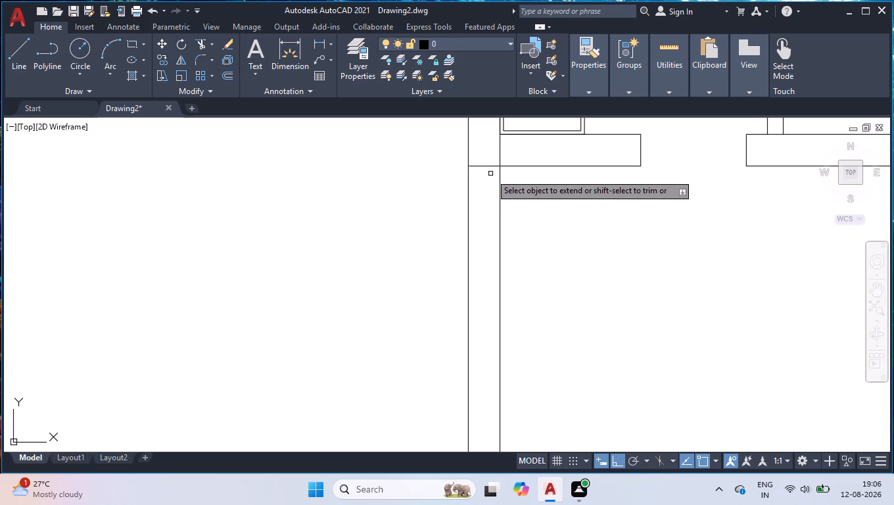
key(Escape)
Offset the extended doorway wall line 6" downward, and offset that new line a further 3' downward.
text(OFF)
key(Return)
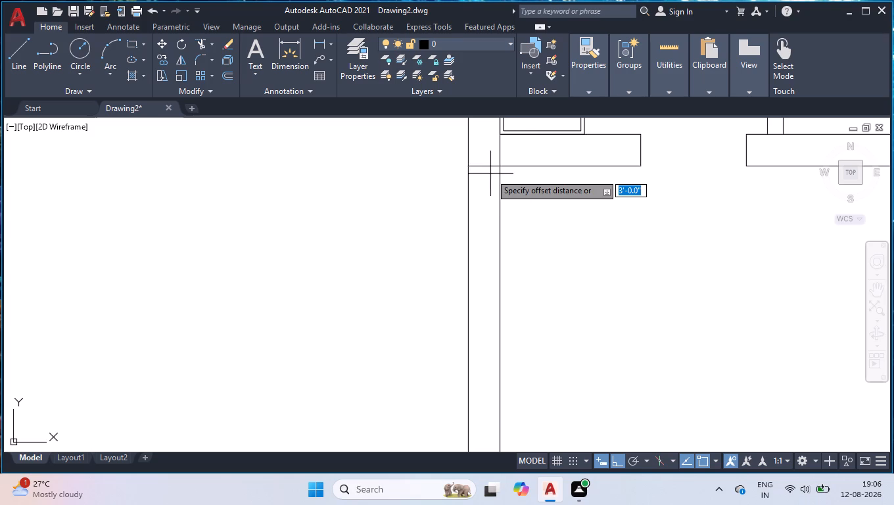
text(6")
key(Return)
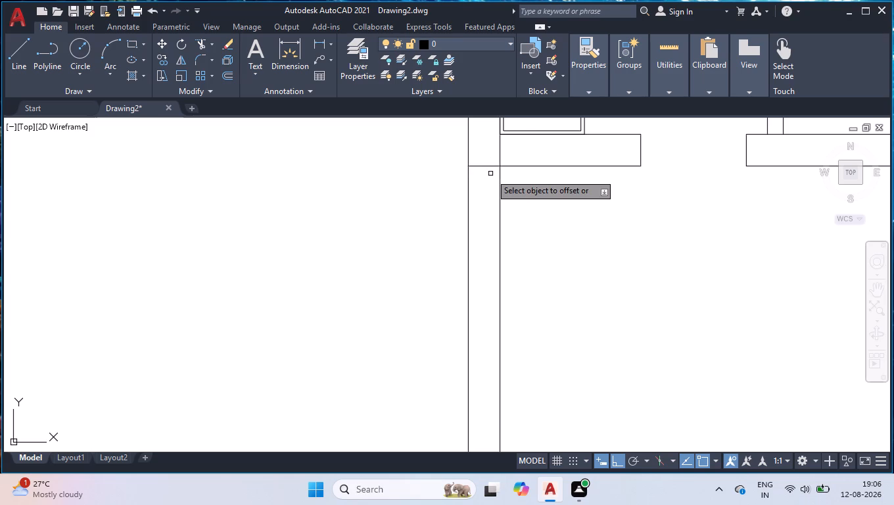
click(483, 164)
click(486, 195)
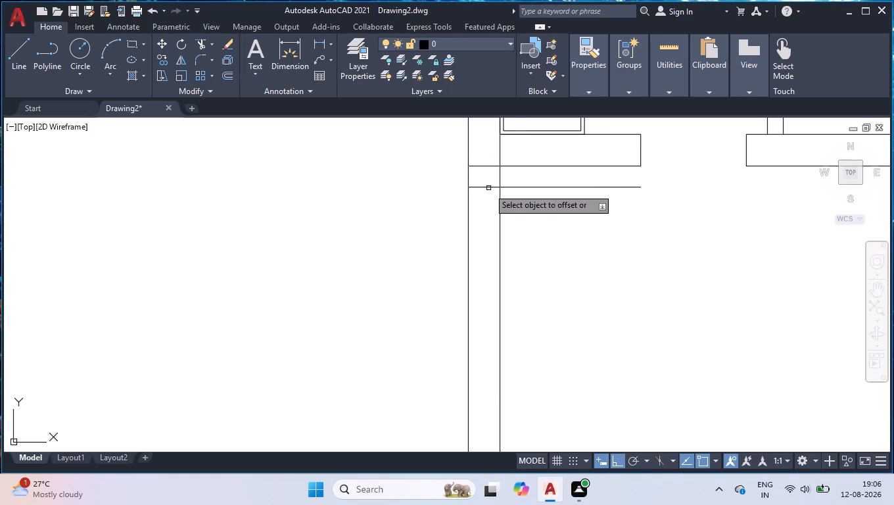
click(488, 187)
text(3')
key(Return)
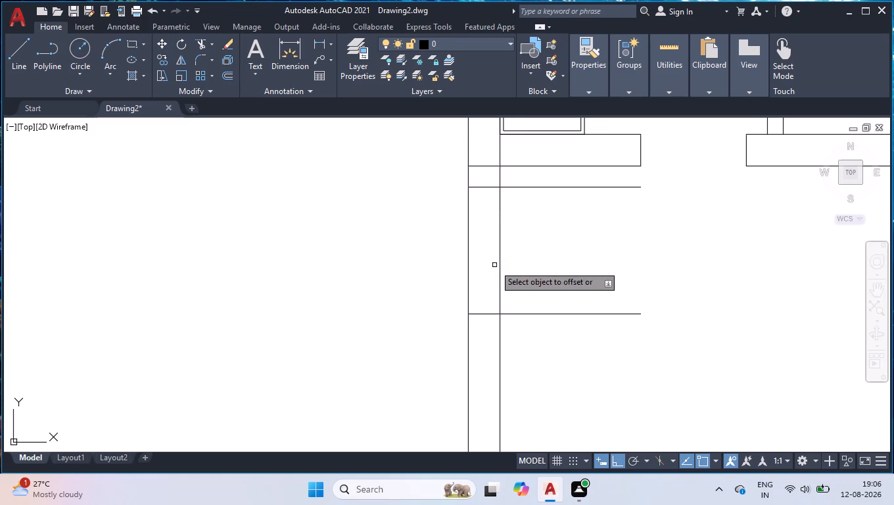
key(Escape)
Trim the right partition between the offset lines into a 3' door opening and clear the excess lines at the doorway wall junction.
text(TR)
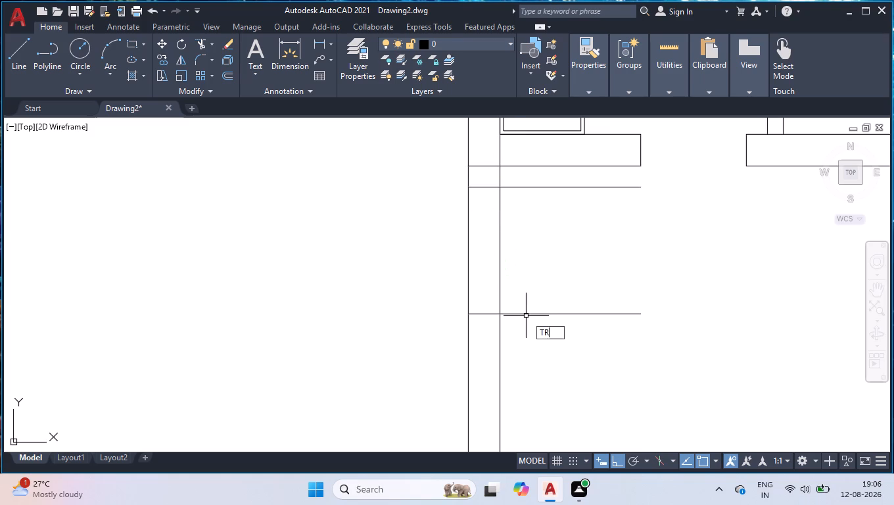
key(Return)
click(435, 236)
click(534, 241)
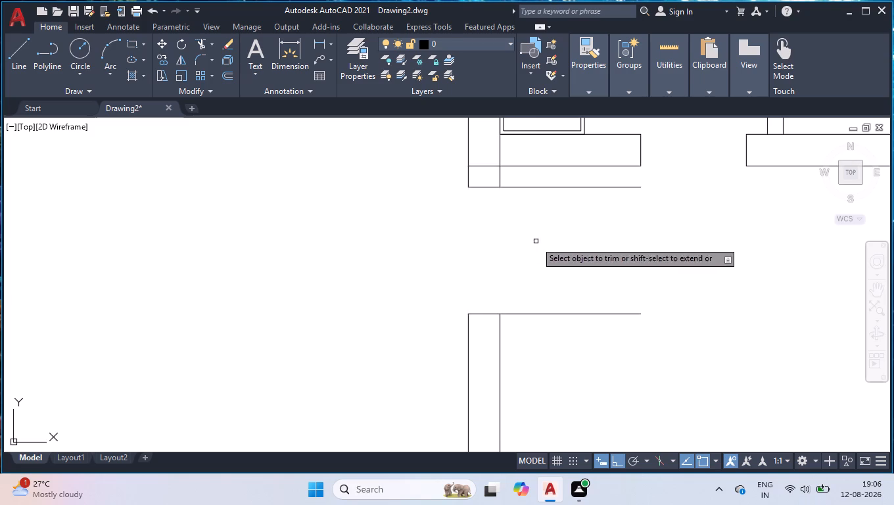
click(544, 187)
click(552, 260)
click(565, 341)
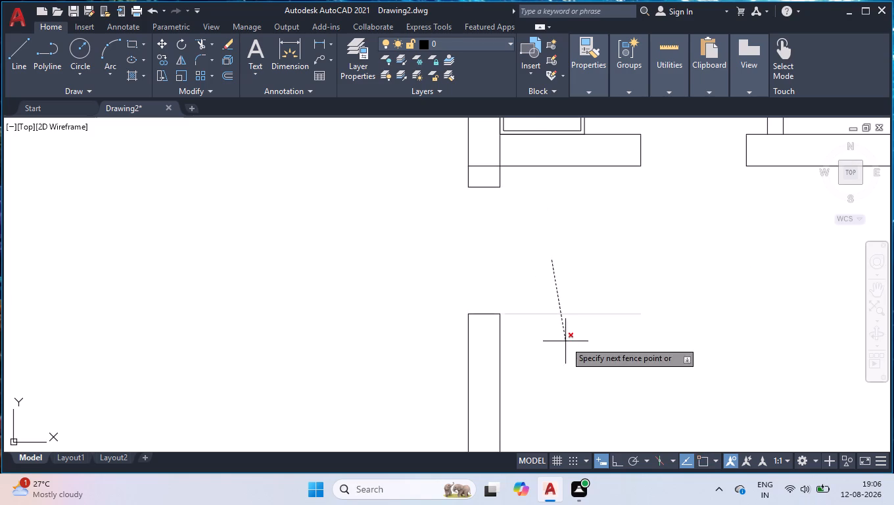
click(484, 164)
click(498, 153)
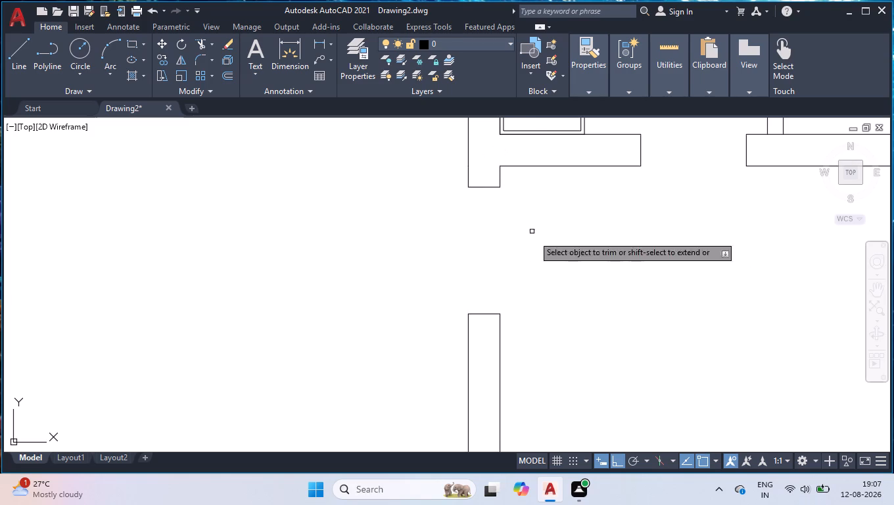
key(Escape)
scroll(588, 299, down, 3)
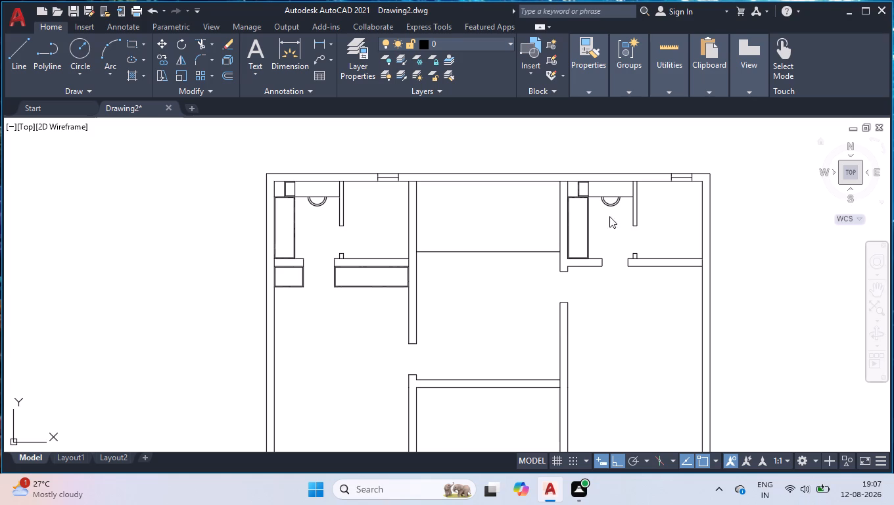
Insert the Door - Imperial block from the architectural tool palette in the empty space outside the plan's left exterior wall.
key(ctrl+3)
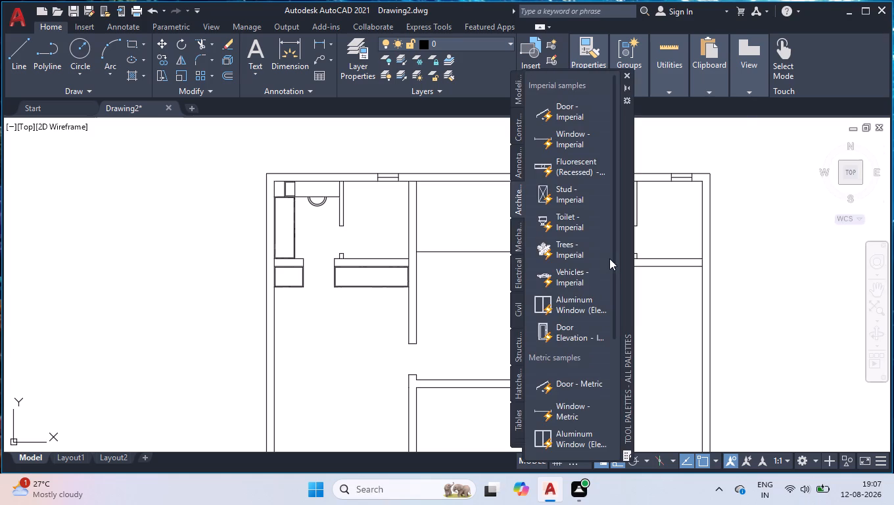
click(555, 111)
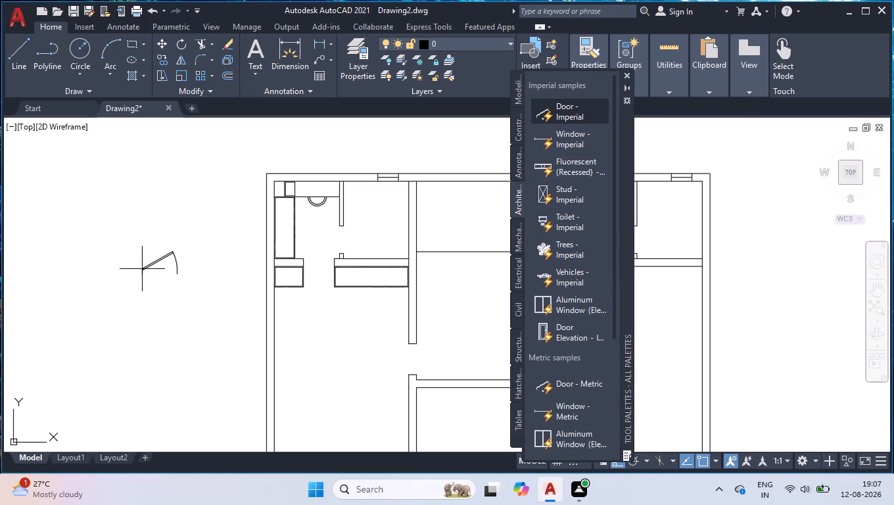
click(141, 269)
click(626, 74)
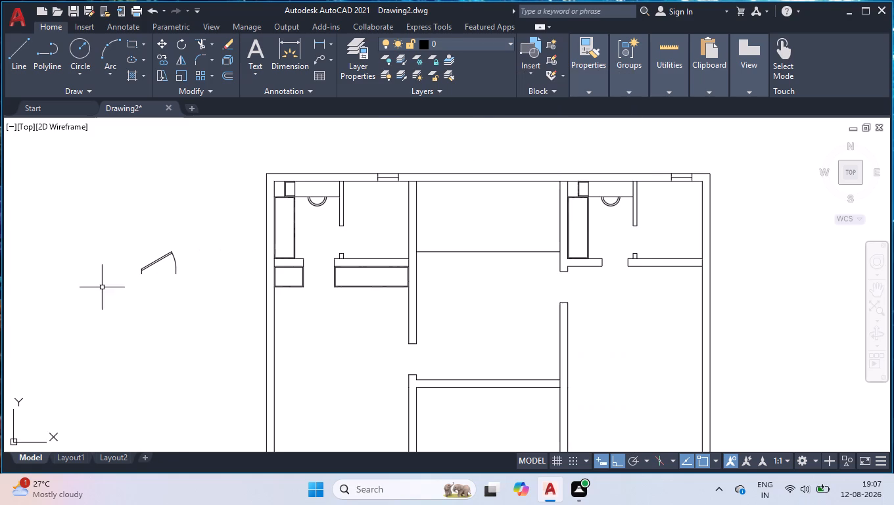
Reduce the inserted door block's opening size to 2'-8" and flip it so its hinge is on the opposite side.
scroll(100, 287, up, 2)
scroll(243, 226, up, 1)
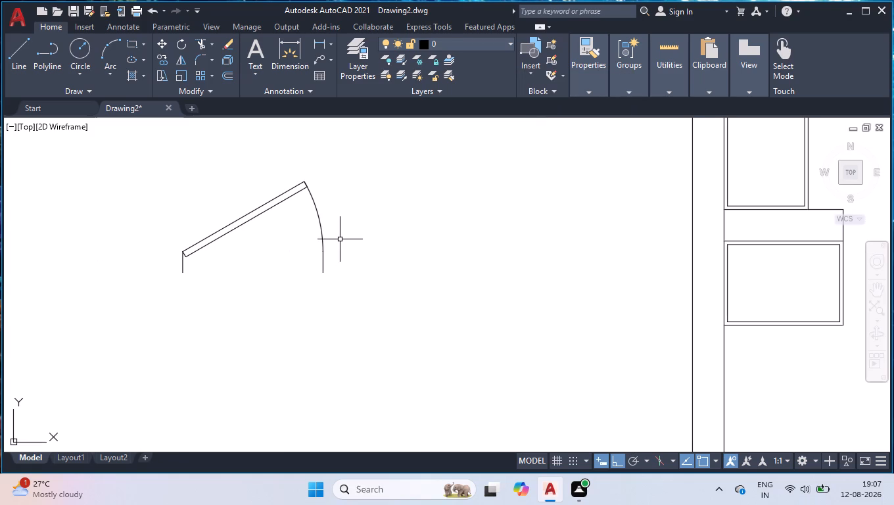
click(321, 228)
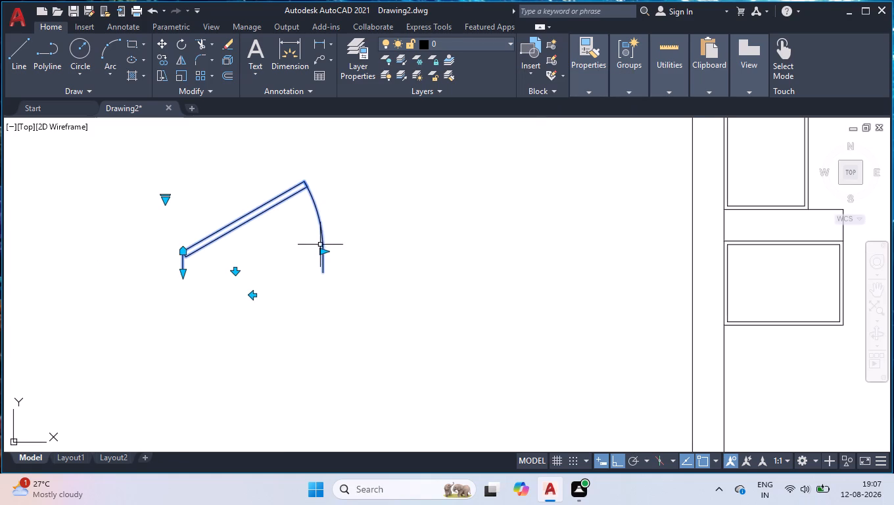
click(320, 251)
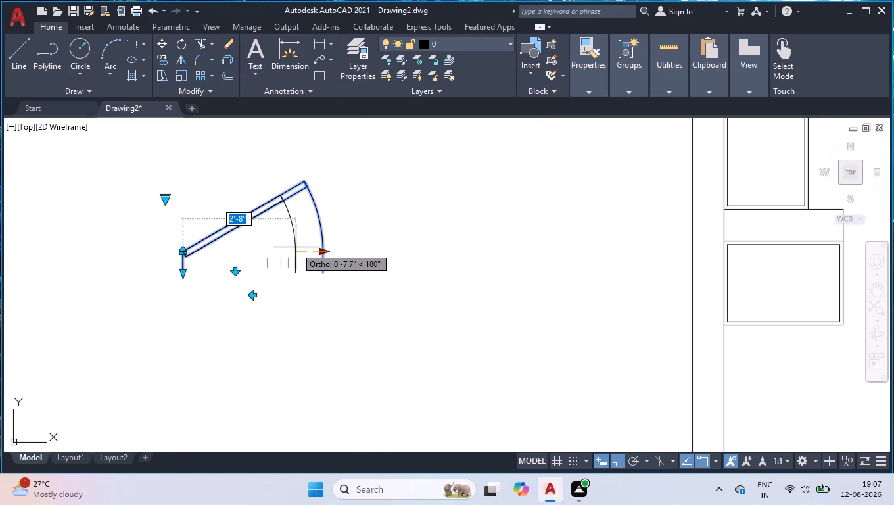
click(295, 247)
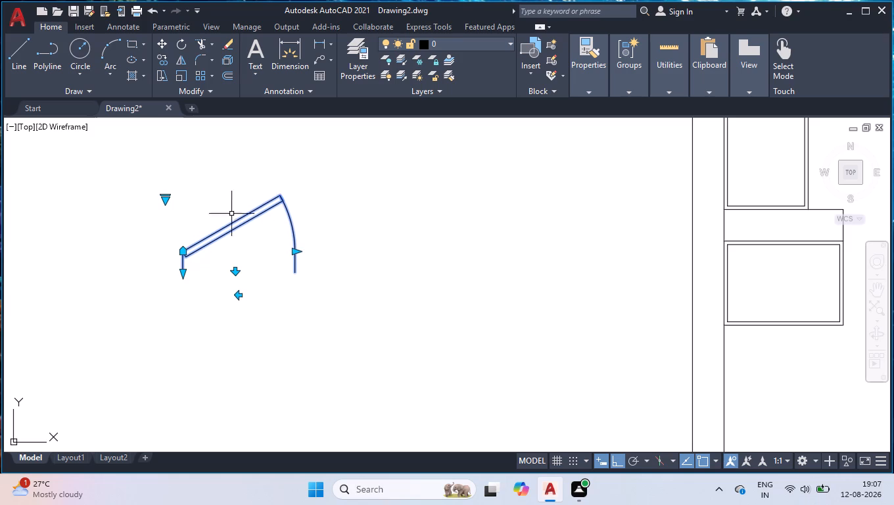
click(239, 294)
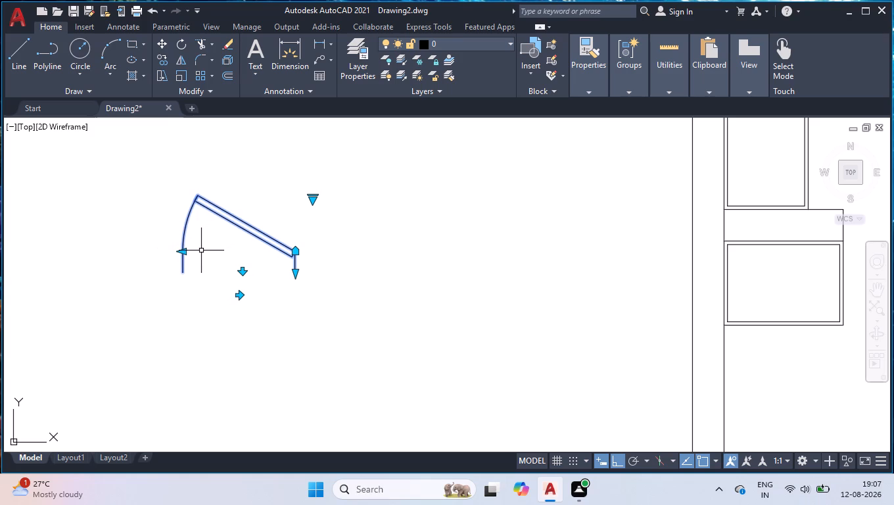
Rotate the door block 270° about the lower end of its hinge-side jamb line so it suits a vertical wall opening.
text(RO)
key(Return)
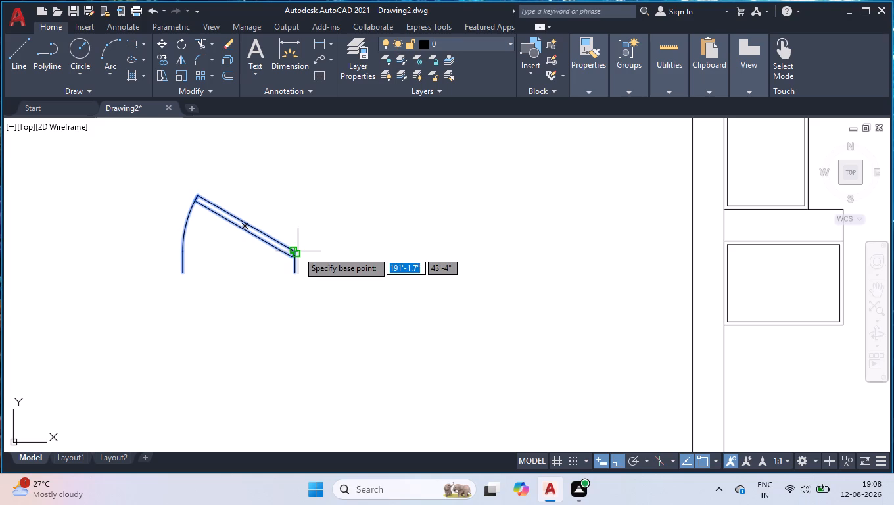
click(293, 271)
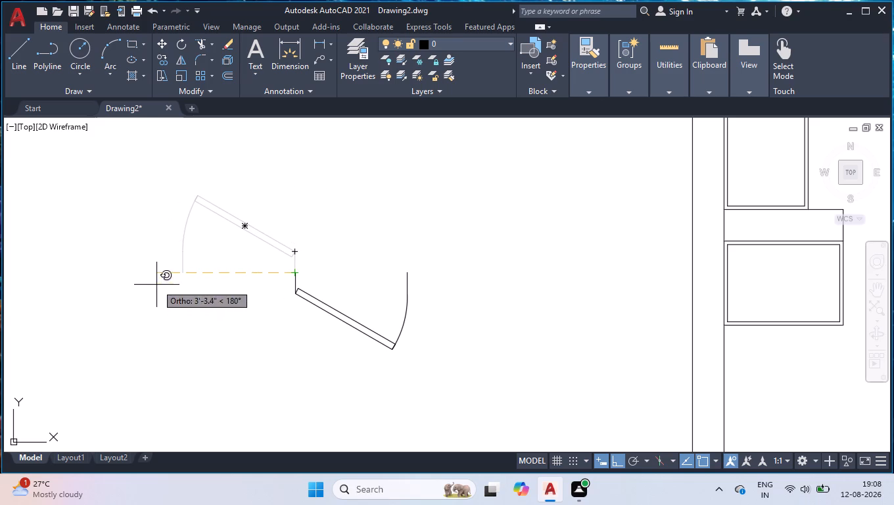
click(237, 376)
Move the door block by its hinge-side jamb end onto the left bathroom partition stub's upper-left corner, filling the opening.
click(308, 272)
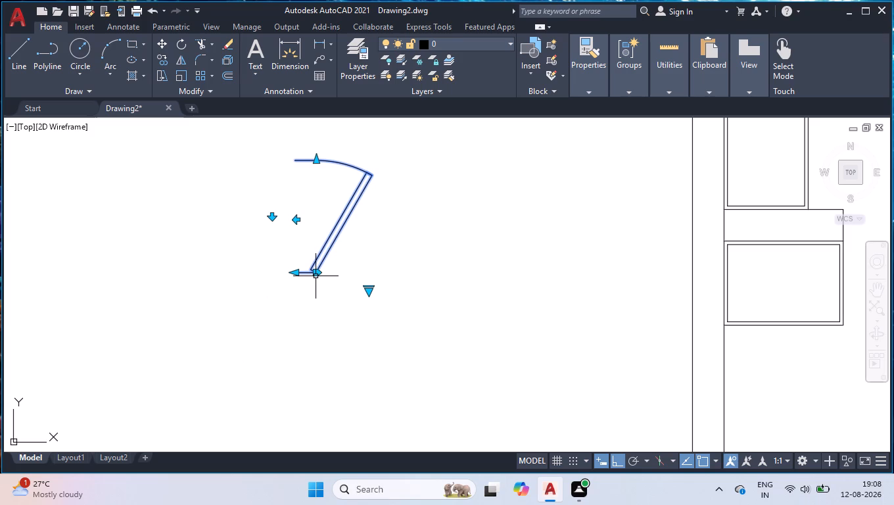
key(m)
key(o)
key(Return)
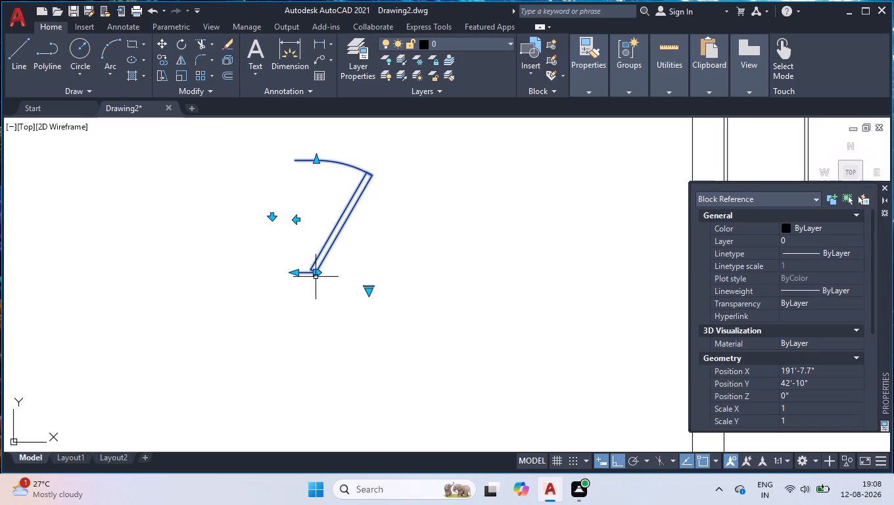
click(885, 188)
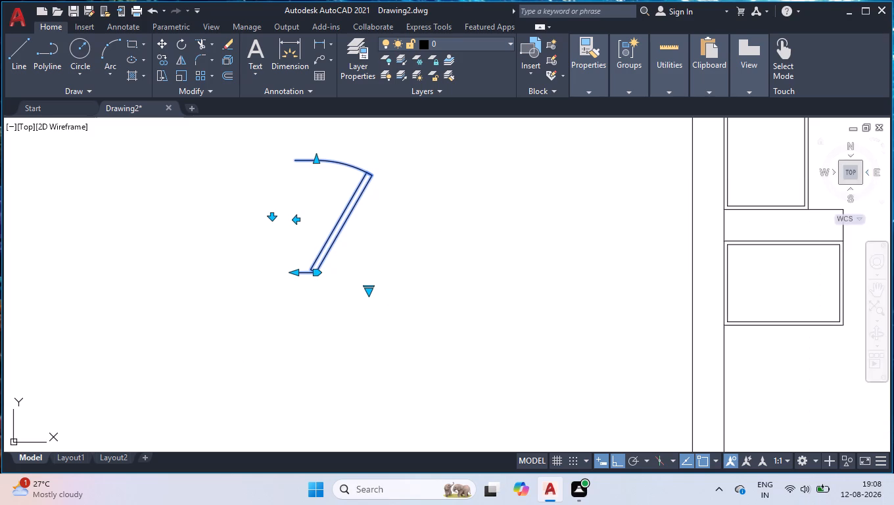
text(MOV)
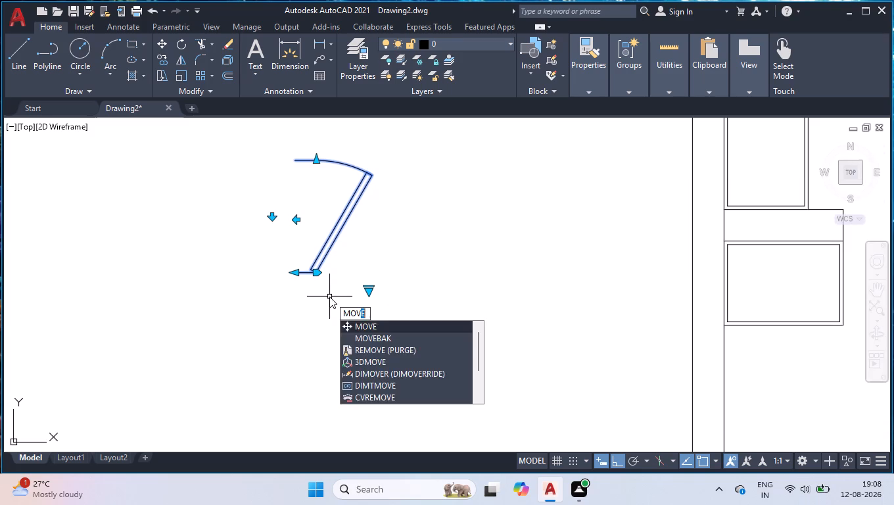
key(Return)
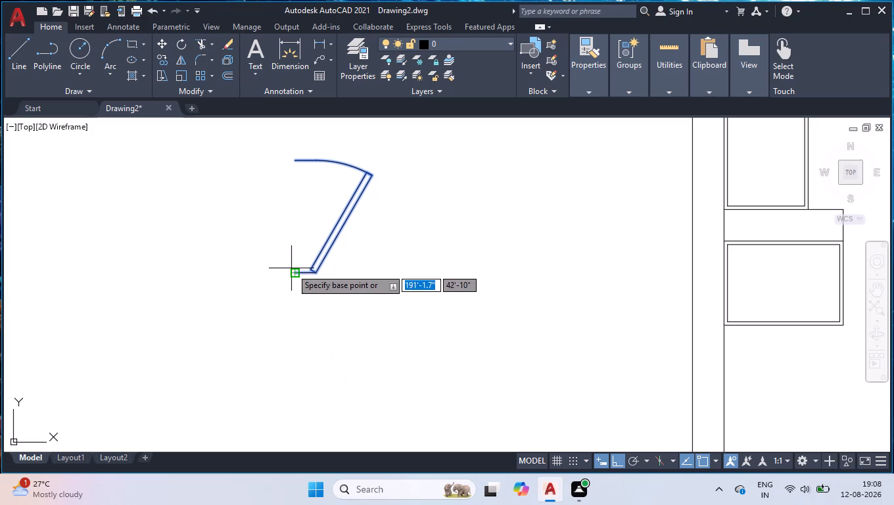
click(291, 271)
scroll(465, 265, down, 4)
scroll(597, 234, up, 2)
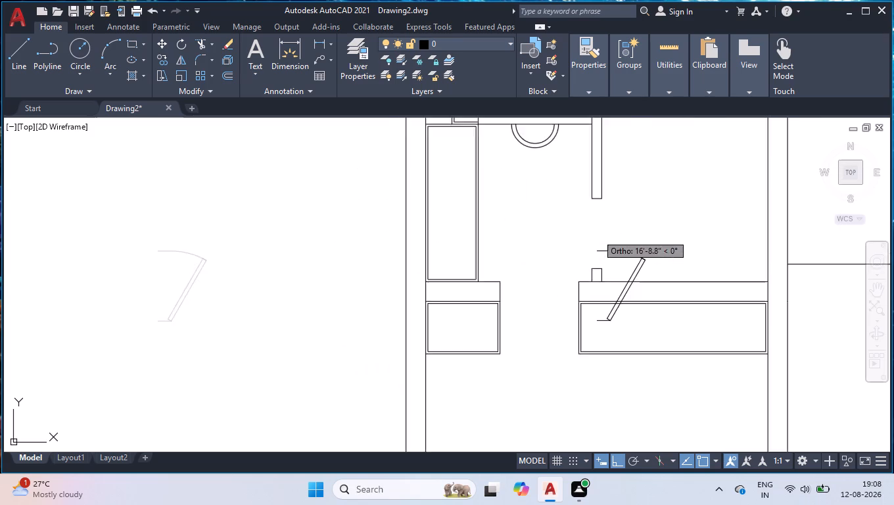
scroll(597, 234, up, 1)
click(588, 290)
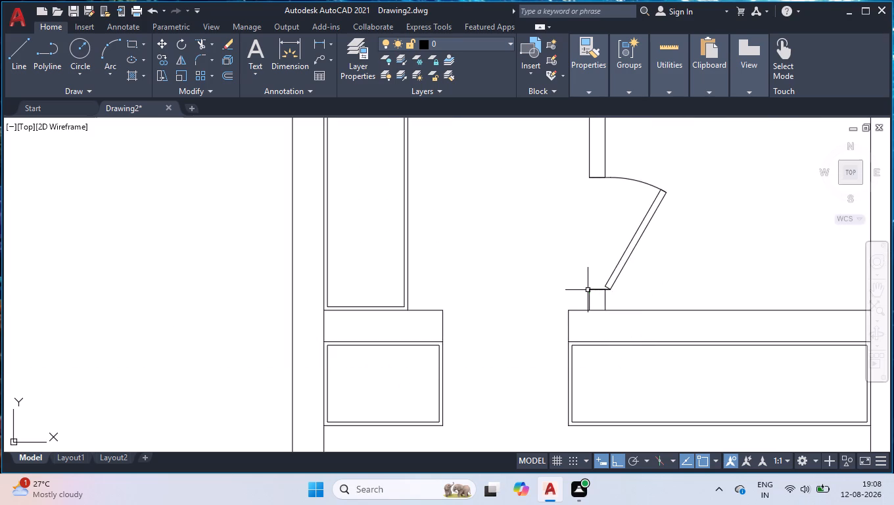
Shift the door block by its hinge grip so the hinge point sits on the partition stub's upper-right corner.
scroll(610, 305, up, 4)
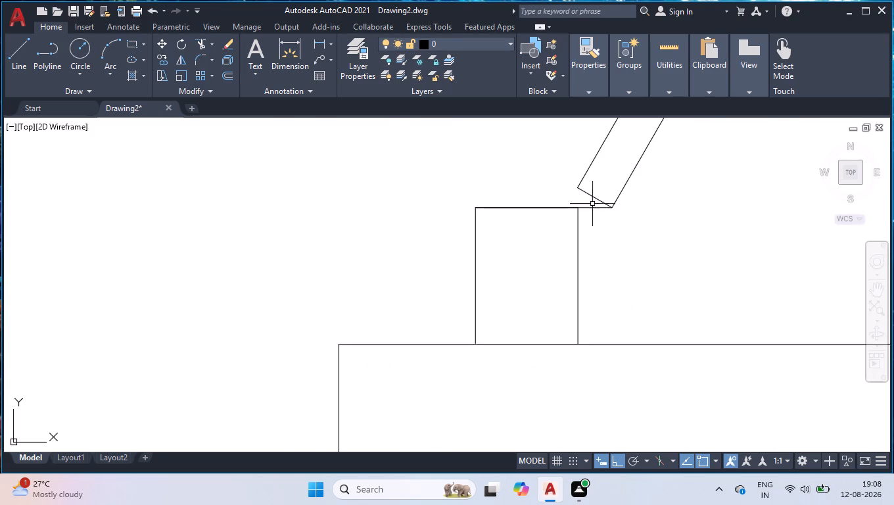
click(604, 205)
click(611, 207)
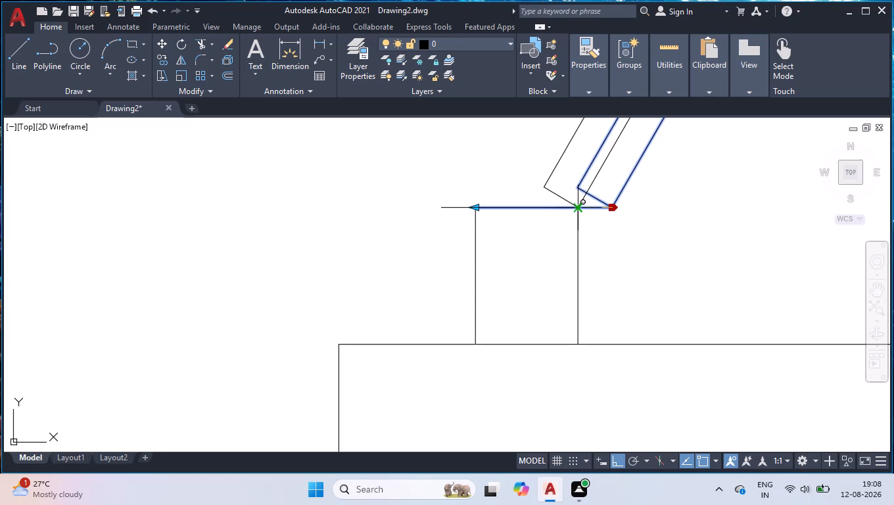
click(577, 208)
click(475, 256)
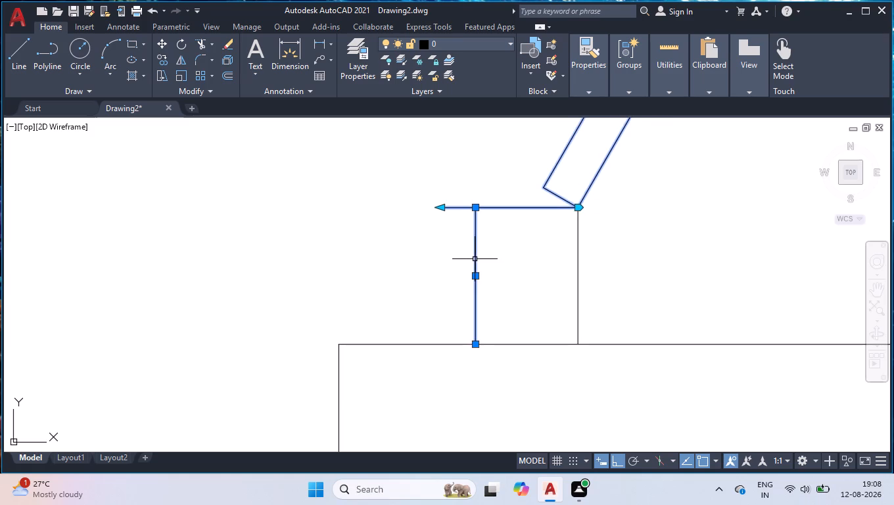
key(Escape)
key(Escape)
Move the stub's left face line out to the door jamb's end and stretch it between the jamb line and the cross wall.
click(477, 266)
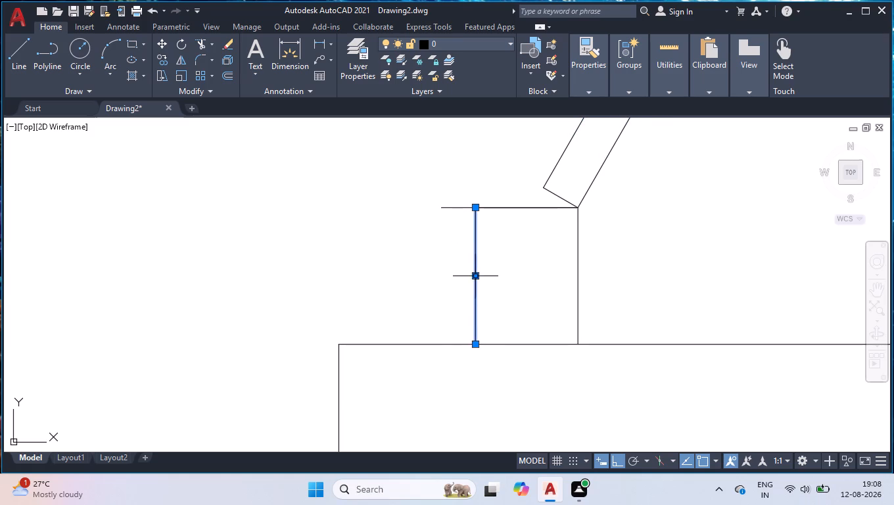
click(475, 276)
click(439, 206)
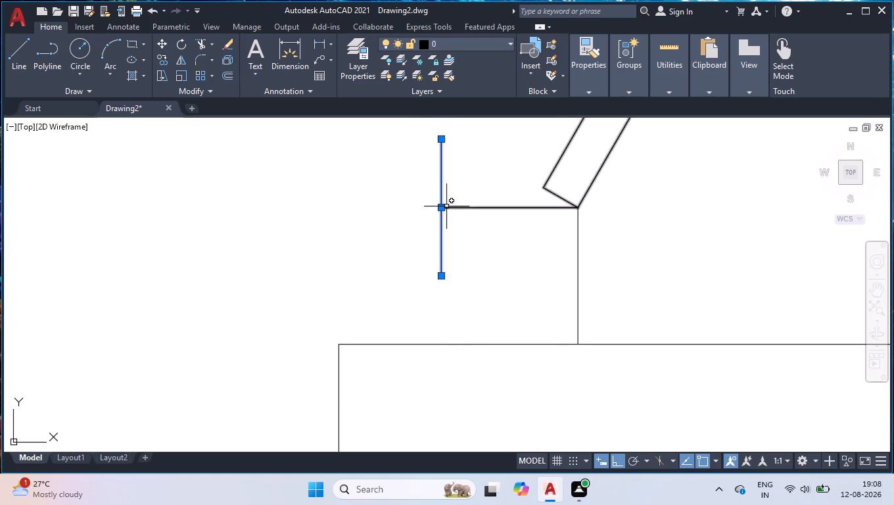
click(441, 140)
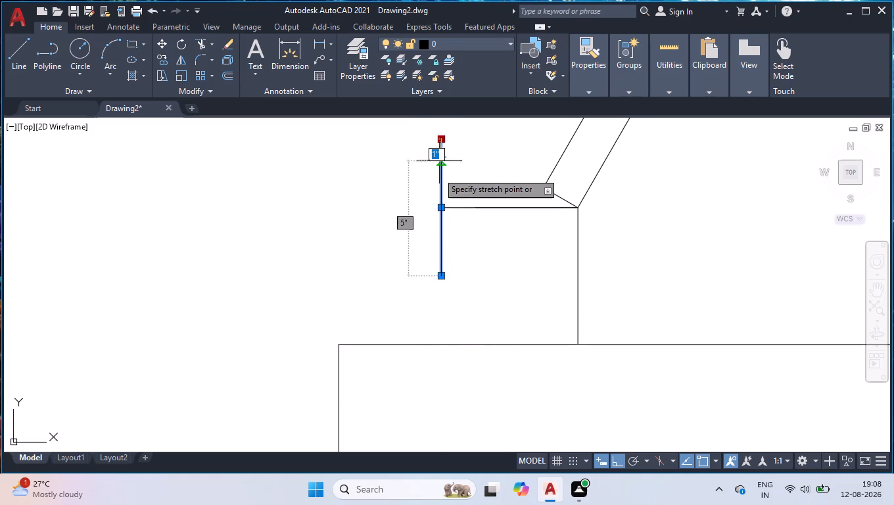
click(440, 208)
click(442, 279)
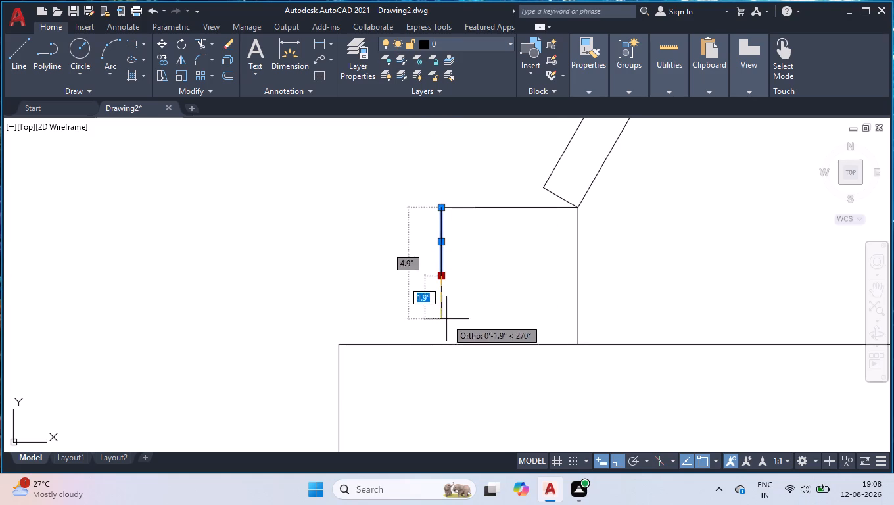
click(440, 342)
key(Escape)
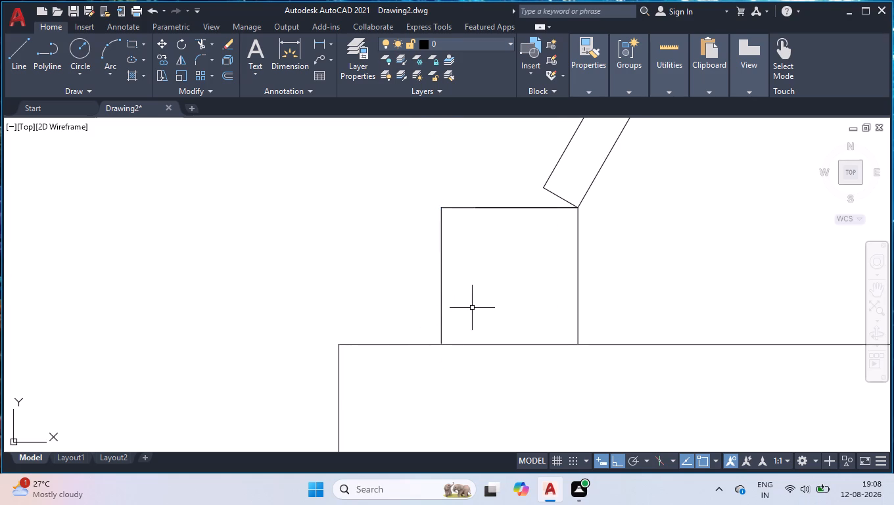
Check the widened stub's width along the cross wall with a linear dimension, without placing it.
text(DLI)
key(Return)
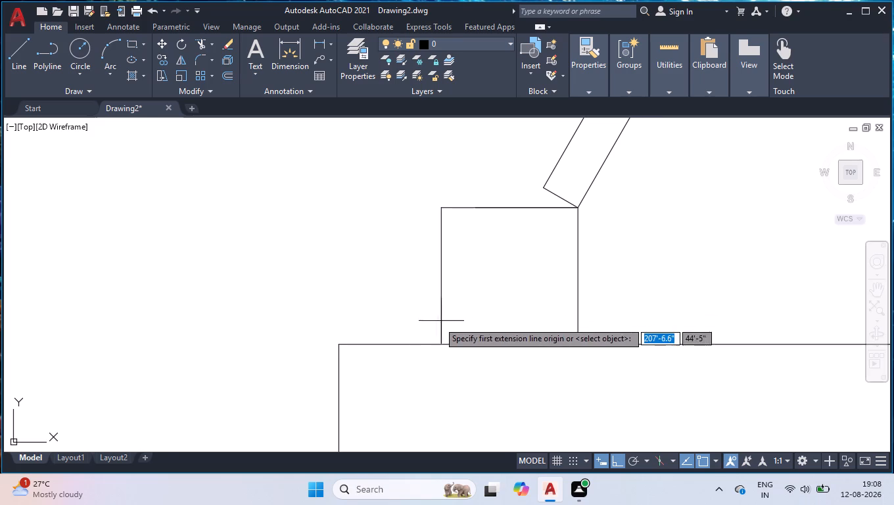
click(446, 347)
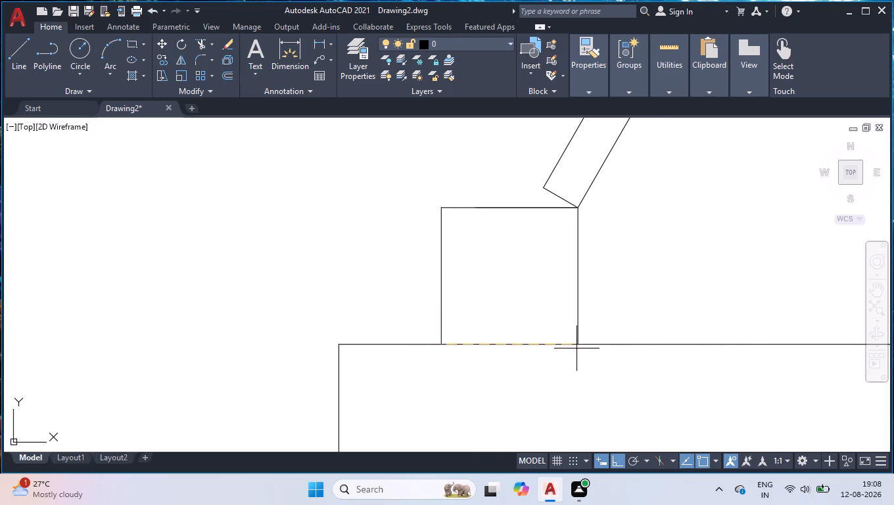
click(580, 345)
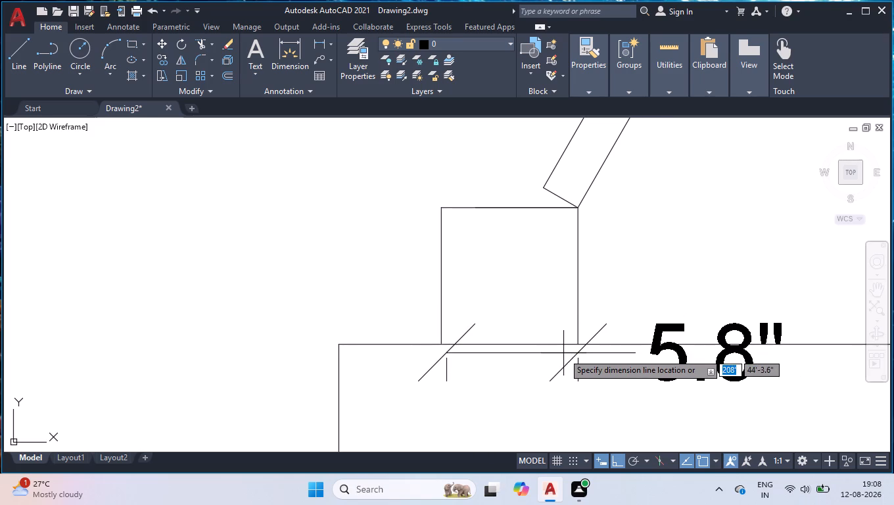
key(Escape)
Delete the top line and left face line of the short partition stub below the right bathroom's door opening.
scroll(554, 342, down, 4)
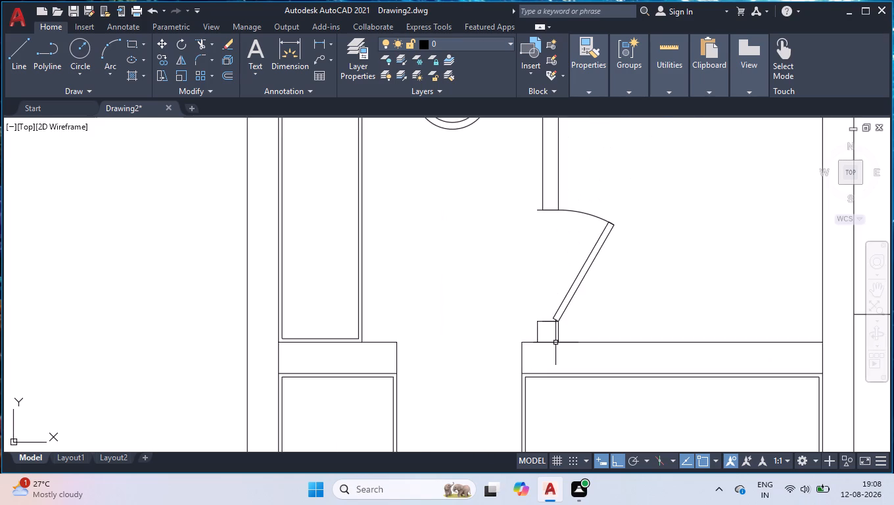
scroll(557, 339, down, 5)
scroll(680, 339, up, 3)
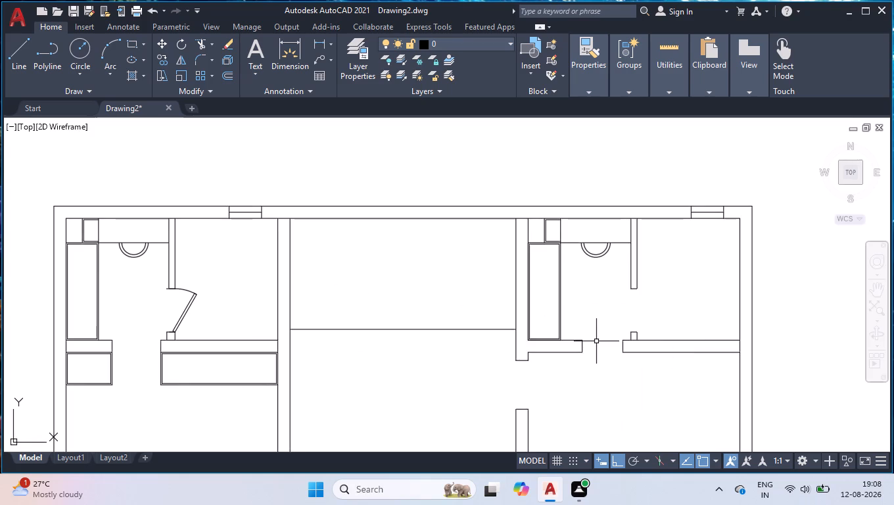
scroll(596, 341, up, 3)
scroll(751, 320, down, 2)
scroll(768, 326, up, 3)
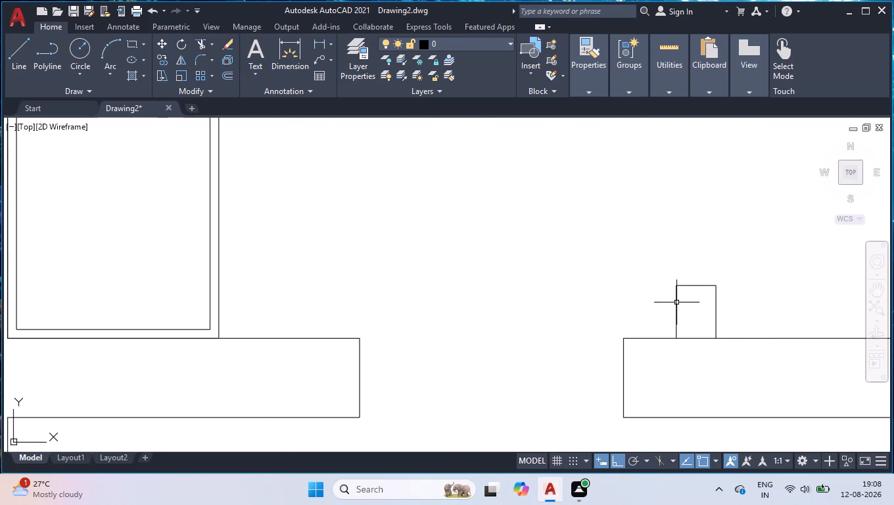
click(690, 285)
click(677, 308)
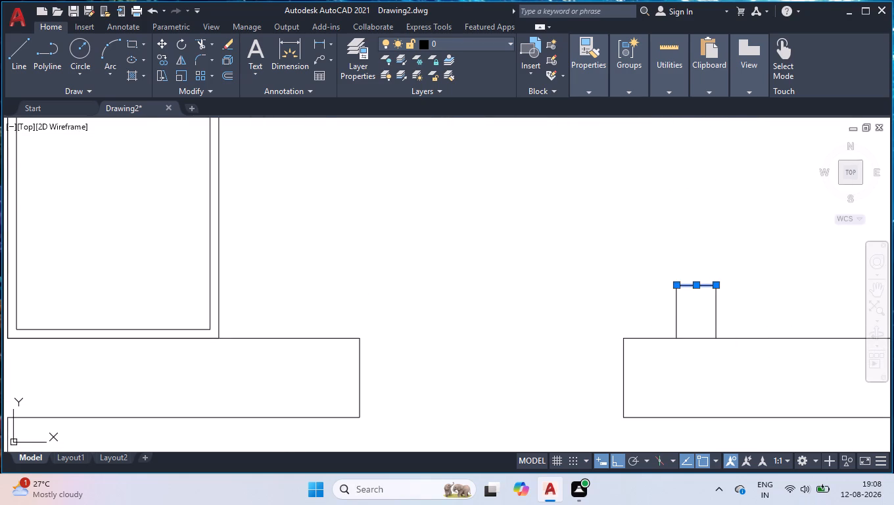
key(Escape)
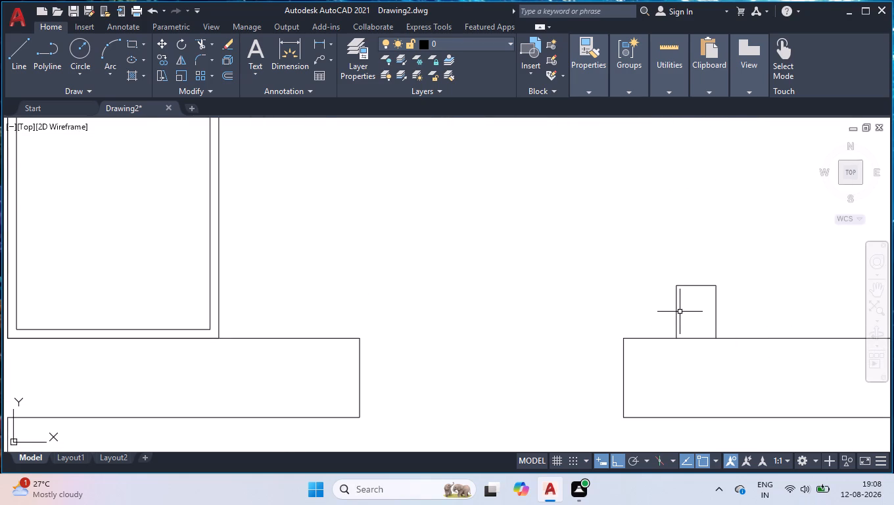
click(690, 273)
click(674, 316)
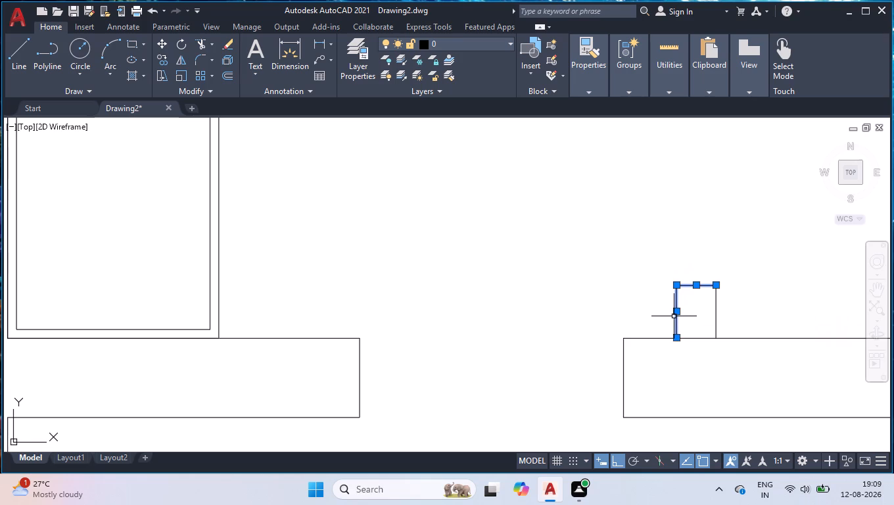
key(Delete)
Draw a 6" top line for the right bathroom's partition stub and a left face line down to the cross wall.
key(l)
key(Return)
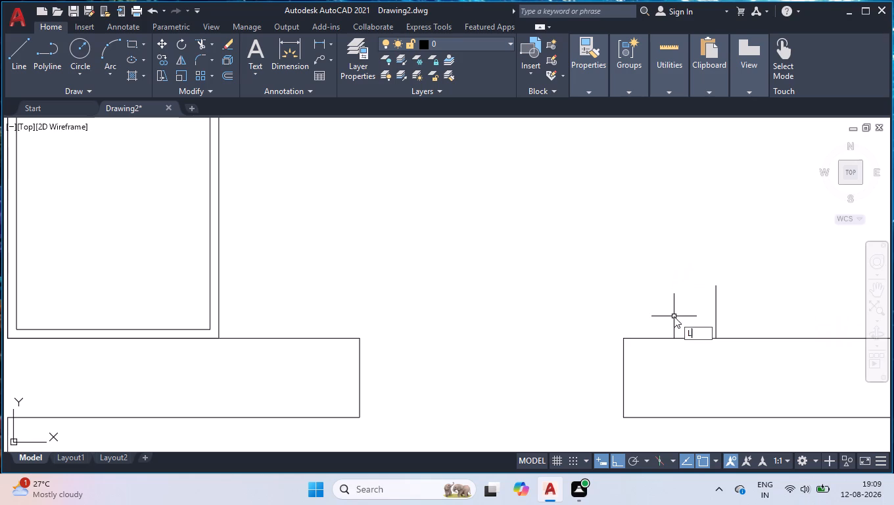
click(714, 283)
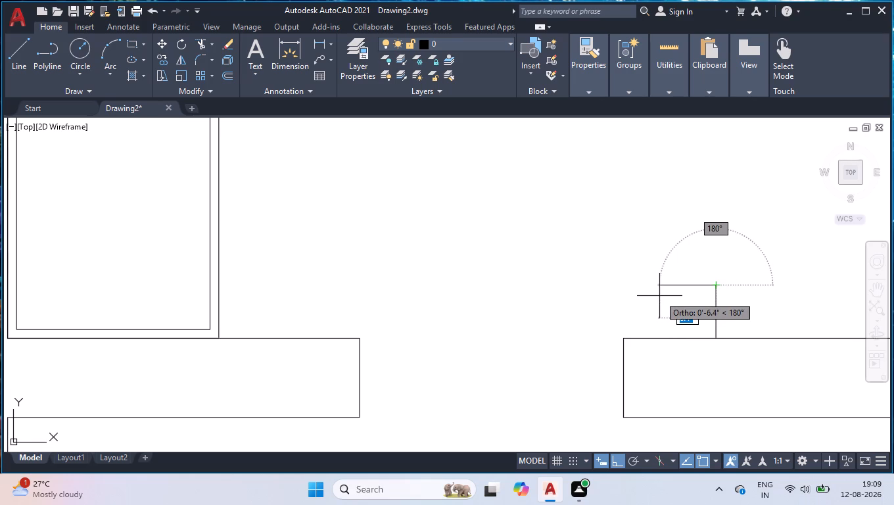
text(6")
key(Return)
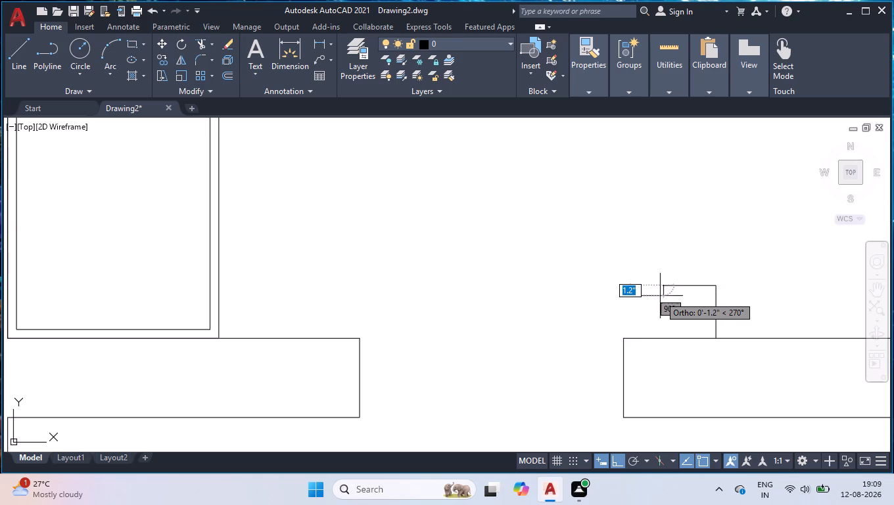
click(665, 336)
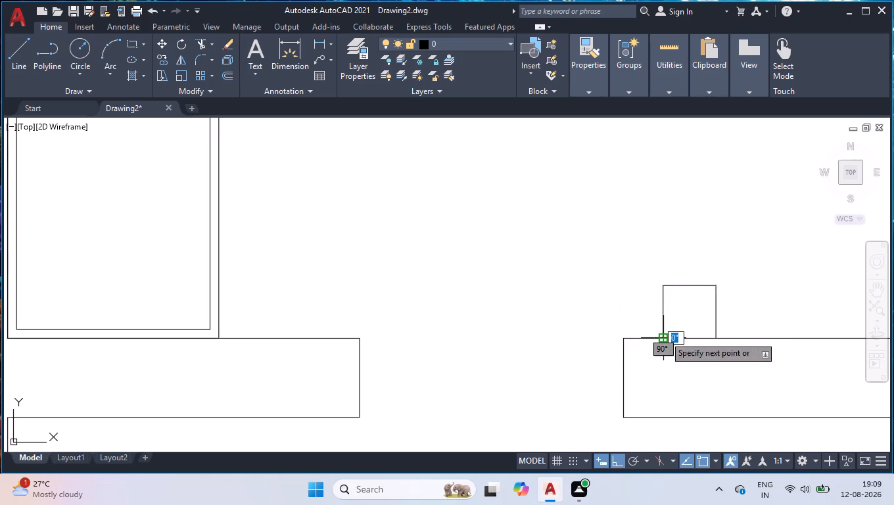
key(Escape)
Insert a Door - Imperial block in the empty space beside the plan's right exterior wall.
scroll(665, 336, down, 6)
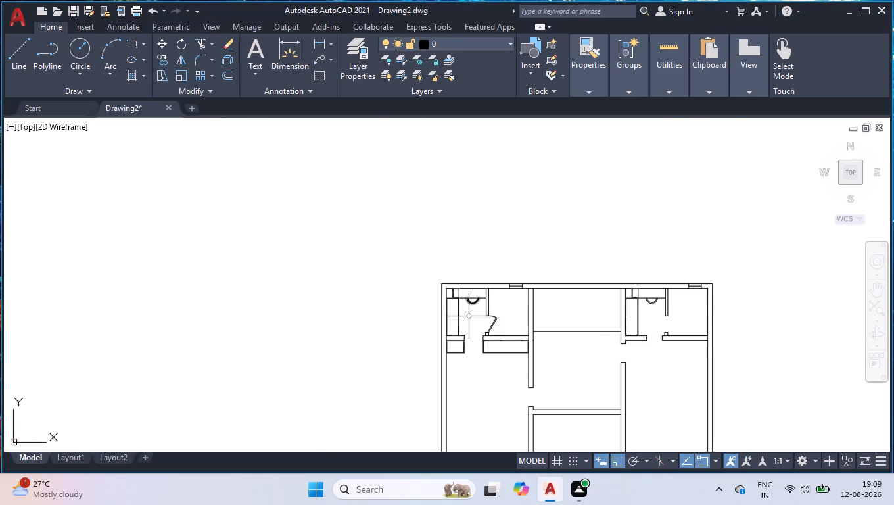
scroll(469, 318, up, 4)
scroll(623, 316, down, 4)
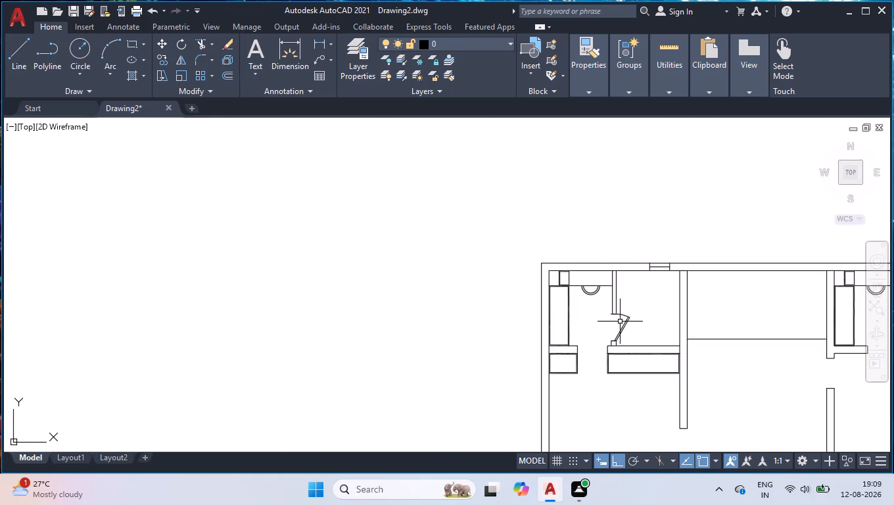
scroll(620, 322, down, 2)
scroll(623, 325, up, 2)
scroll(625, 327, down, 2)
scroll(626, 331, up, 3)
scroll(632, 327, down, 3)
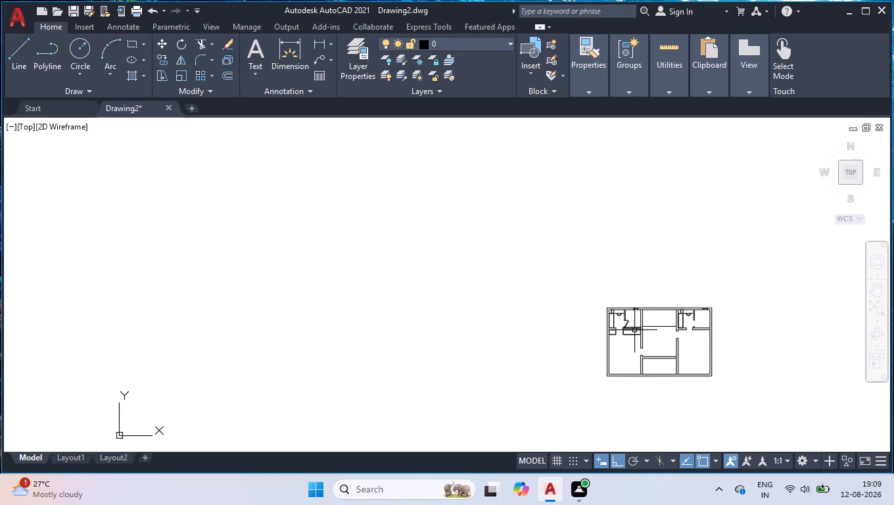
scroll(838, 354, up, 3)
key(ctrl+3)
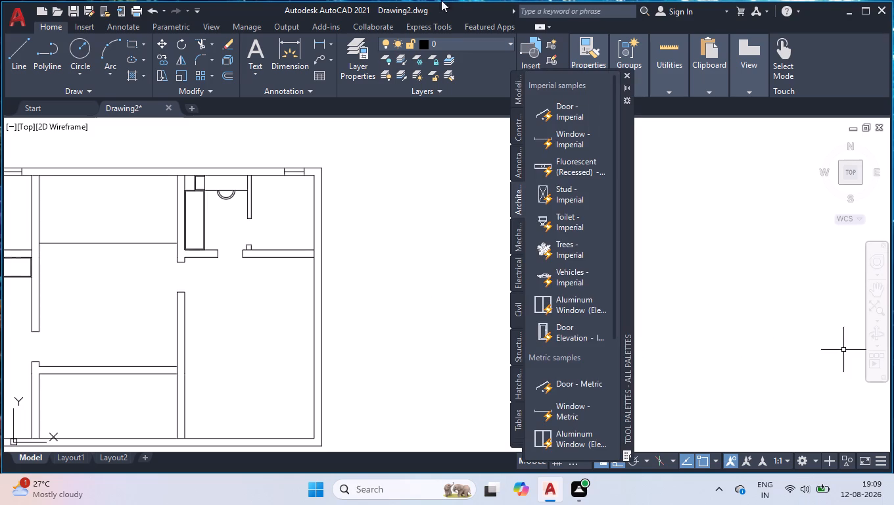
click(576, 108)
click(427, 225)
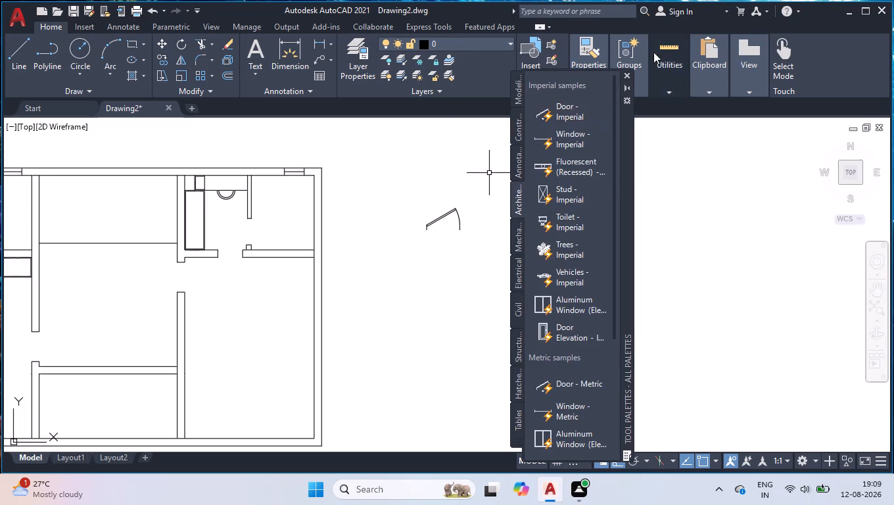
click(629, 76)
click(509, 262)
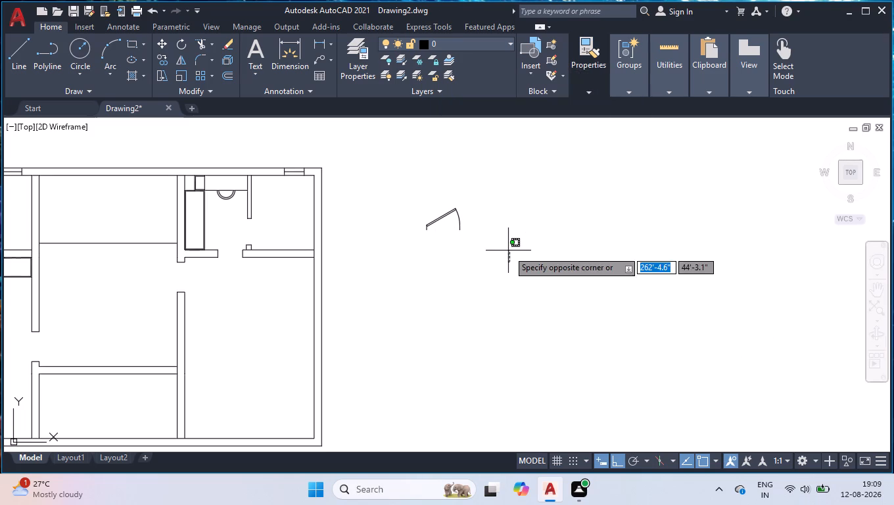
key(Escape)
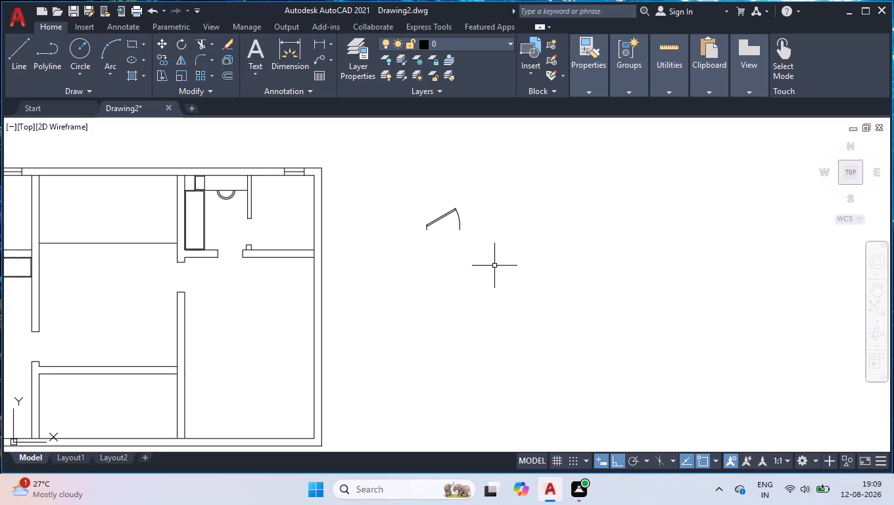
Copy the left bathroom's door block from its stub's upper-right corner to the matching corner of the right bathroom's stub.
scroll(346, 273, down, 3)
scroll(267, 268, up, 4)
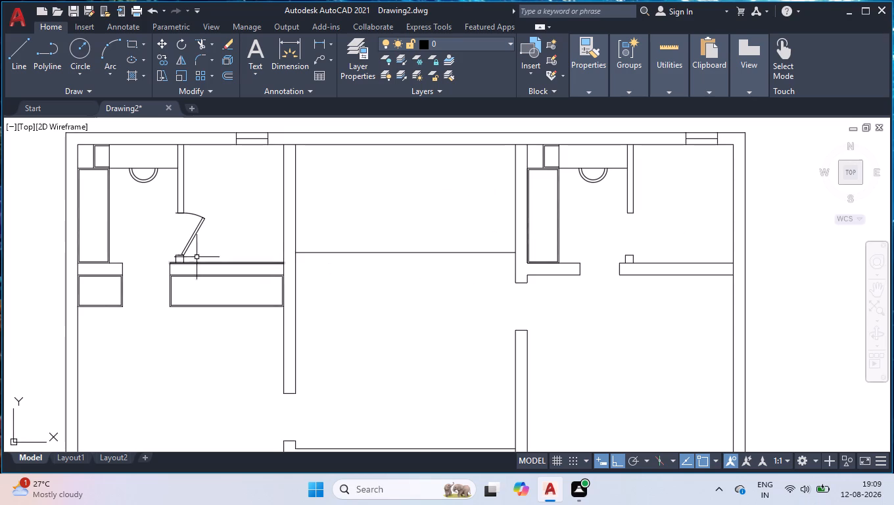
click(187, 241)
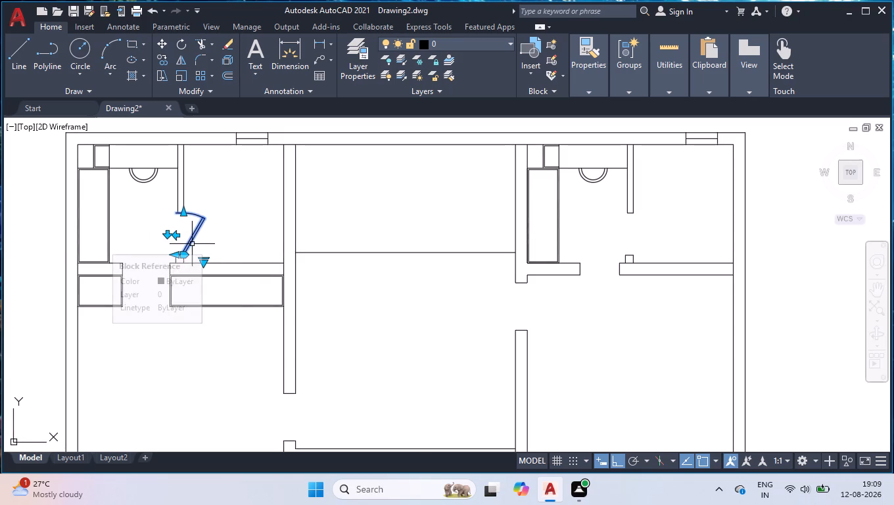
text(COP)
key(Return)
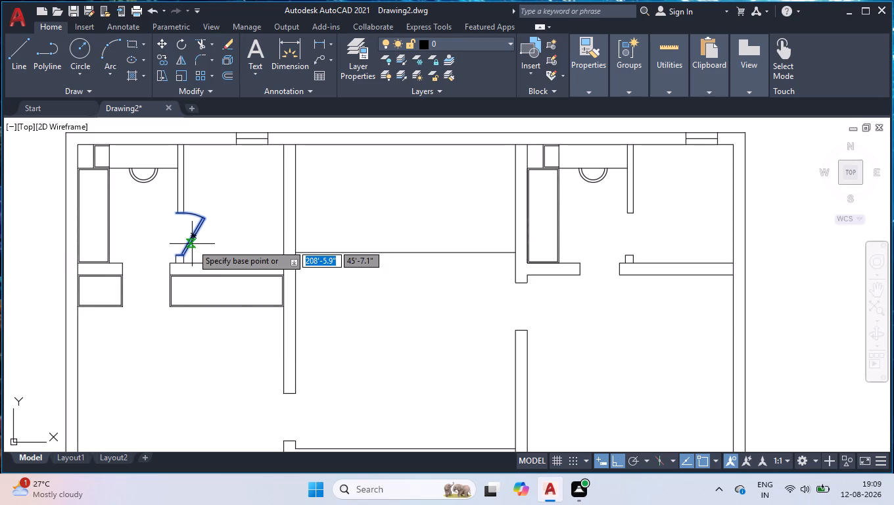
scroll(193, 255, up, 4)
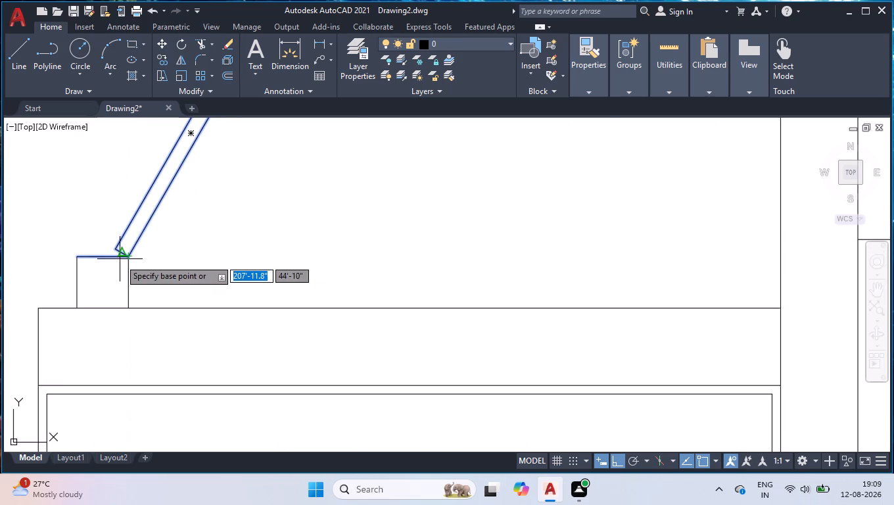
click(129, 260)
scroll(377, 309, down, 4)
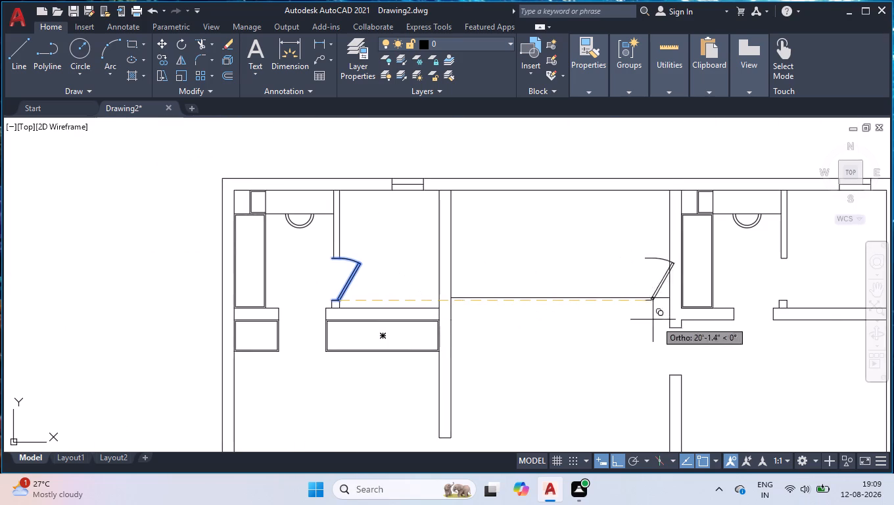
scroll(830, 301, up, 3)
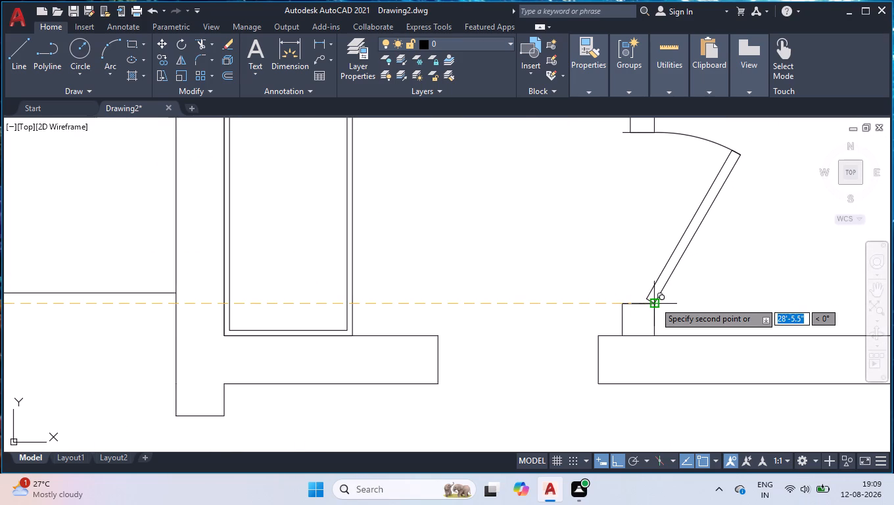
click(654, 302)
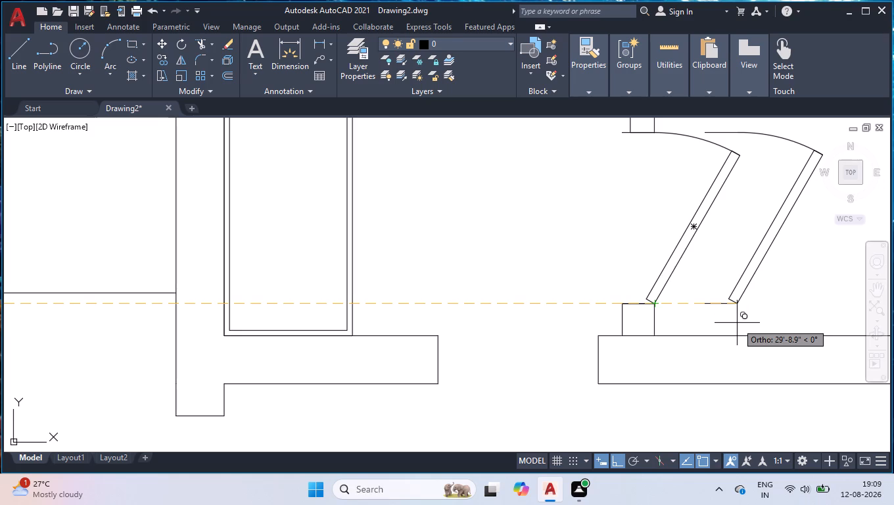
scroll(742, 331, down, 6)
scroll(674, 389, up, 4)
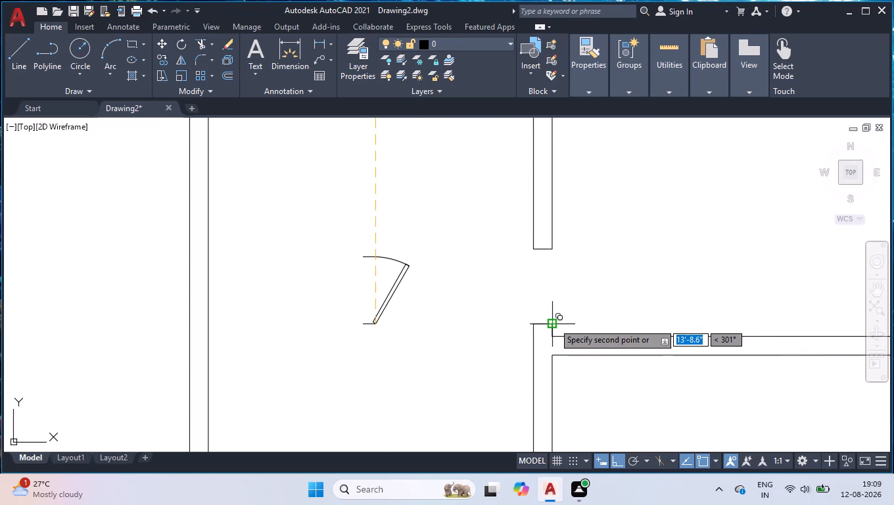
key(Escape)
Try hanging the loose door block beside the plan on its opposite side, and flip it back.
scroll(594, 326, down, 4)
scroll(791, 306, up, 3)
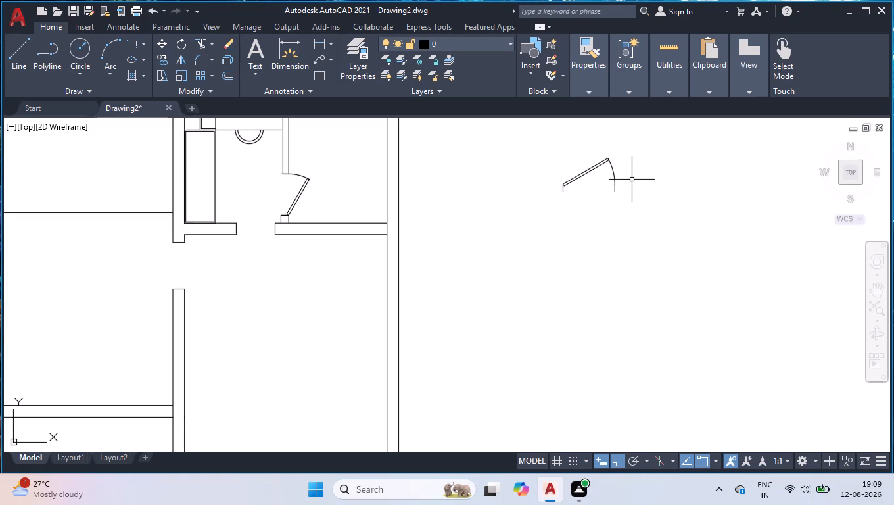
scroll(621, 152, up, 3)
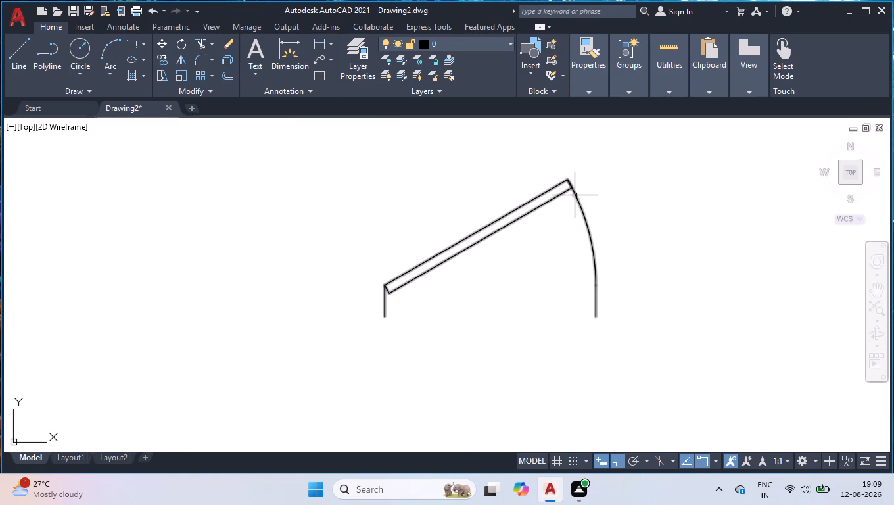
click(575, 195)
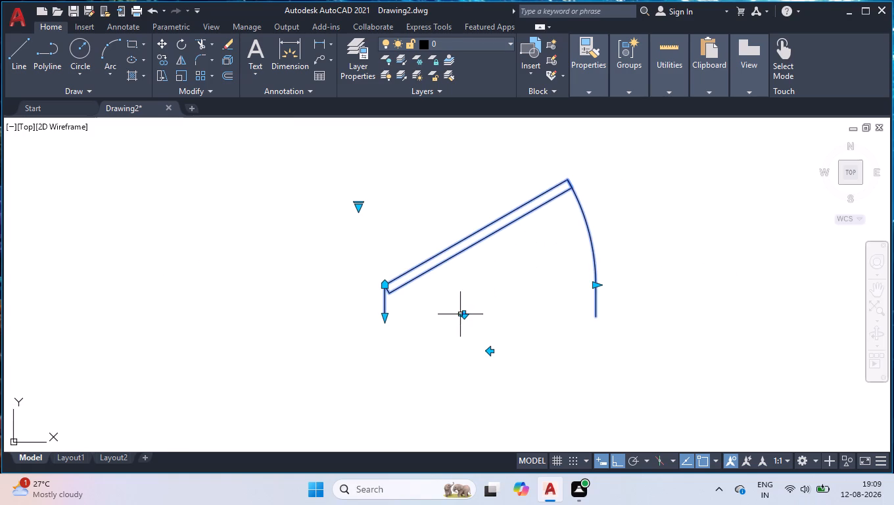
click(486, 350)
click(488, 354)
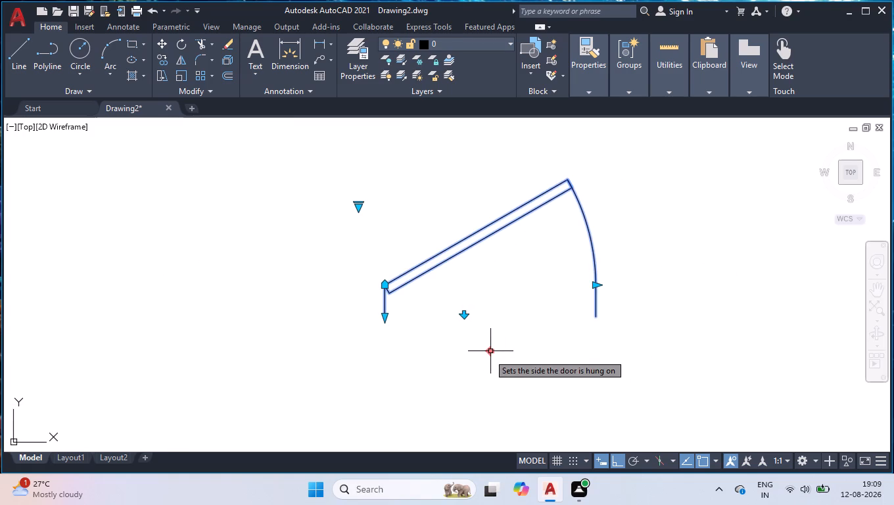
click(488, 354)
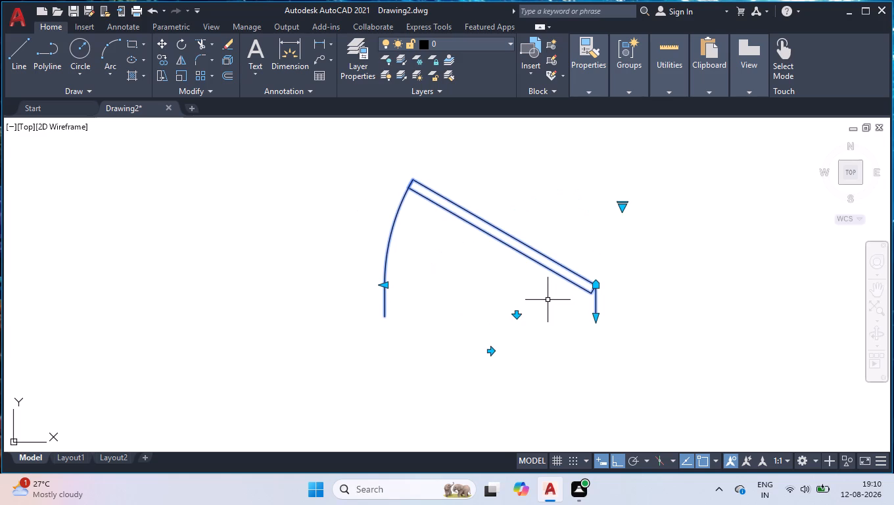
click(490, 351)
Rotate the loose door block 90° counterclockwise about the lower end of its hinge-side jamb line.
text(RO)
key(Return)
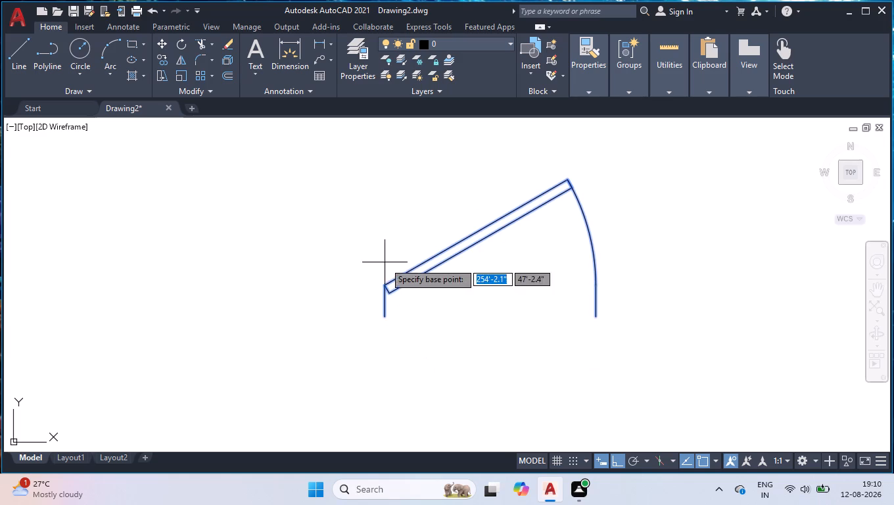
click(385, 316)
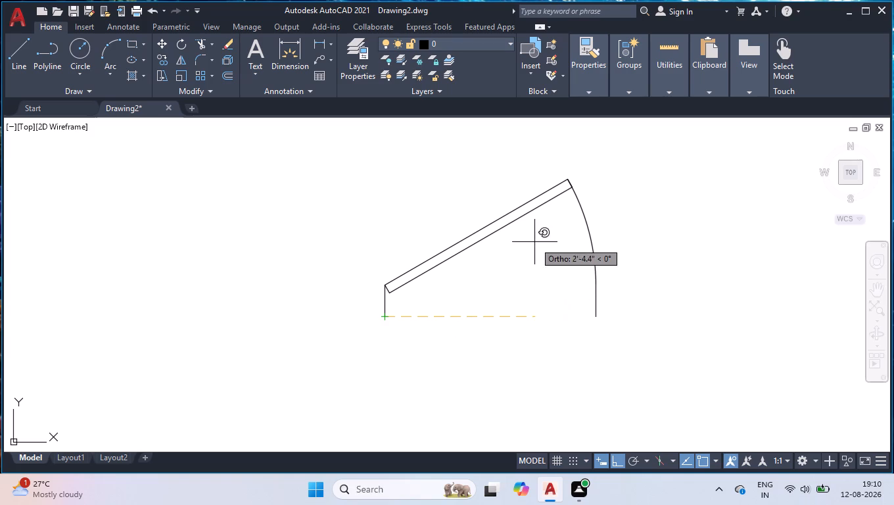
click(374, 274)
Move the rotated door by its hinge corner to the upper-left corner of the wall below the left bedroom's door opening.
click(350, 304)
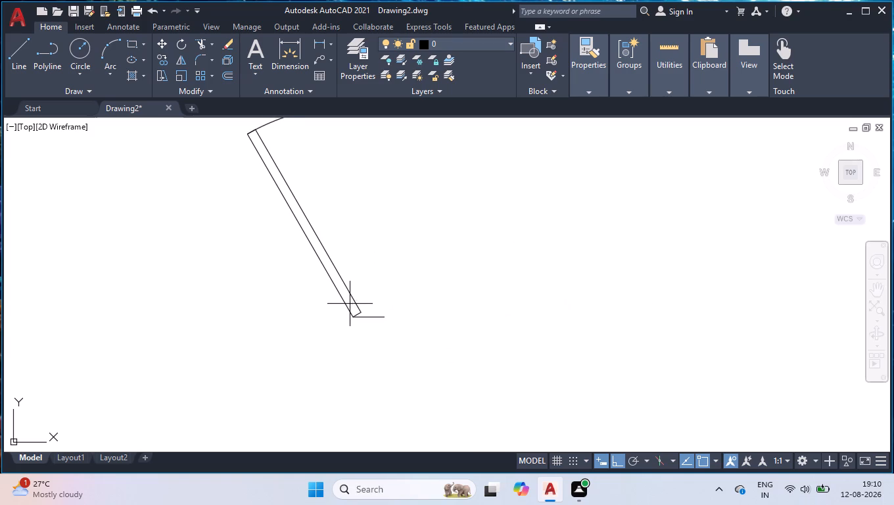
click(358, 304)
click(365, 296)
click(334, 334)
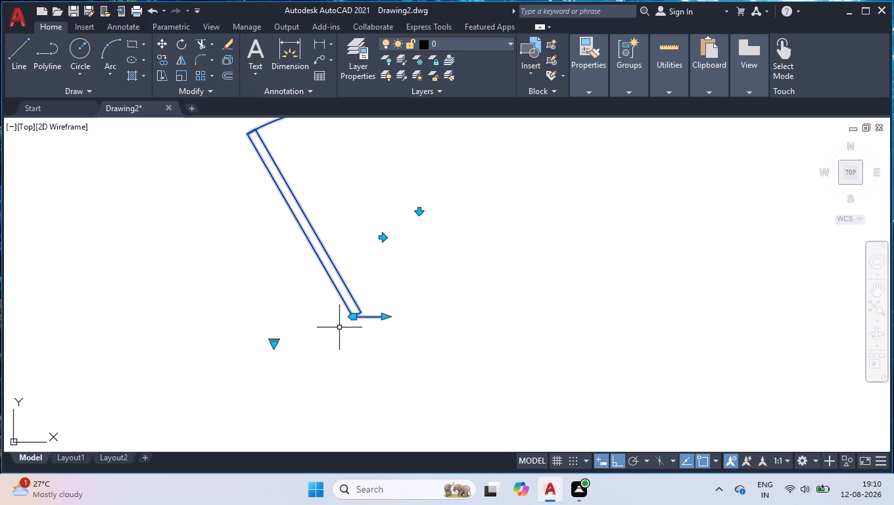
text(MOV)
key(Return)
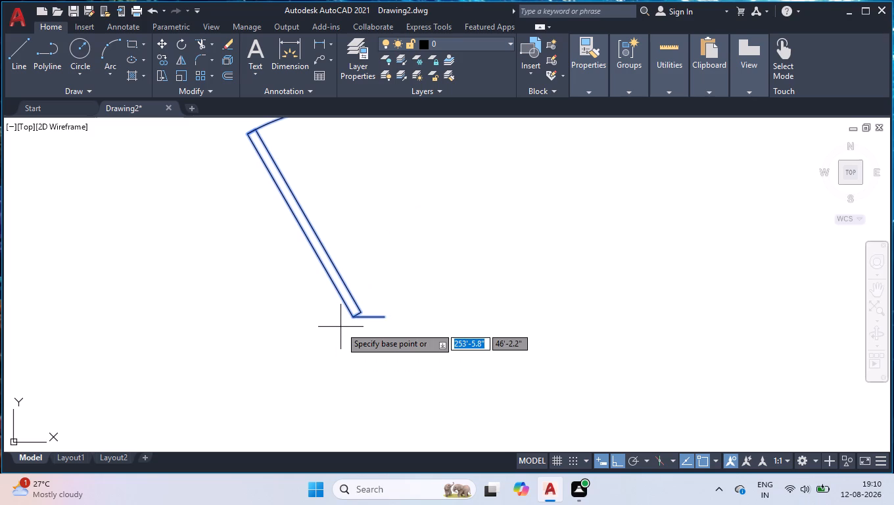
scroll(352, 319, up, 3)
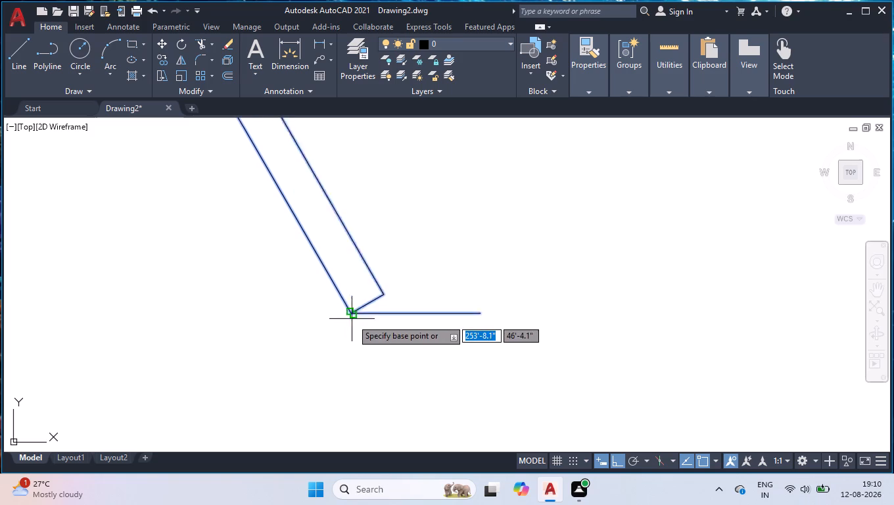
scroll(352, 319, up, 5)
scroll(383, 266, up, 4)
scroll(217, 258, up, 4)
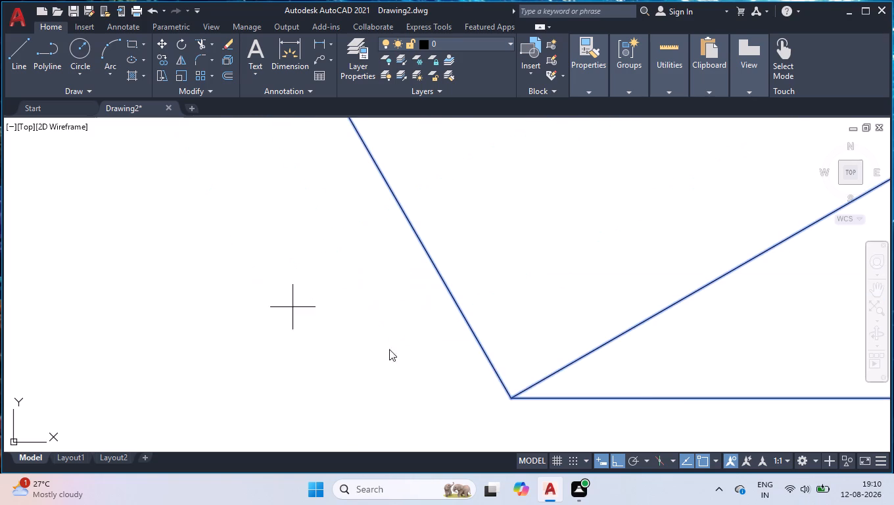
click(511, 398)
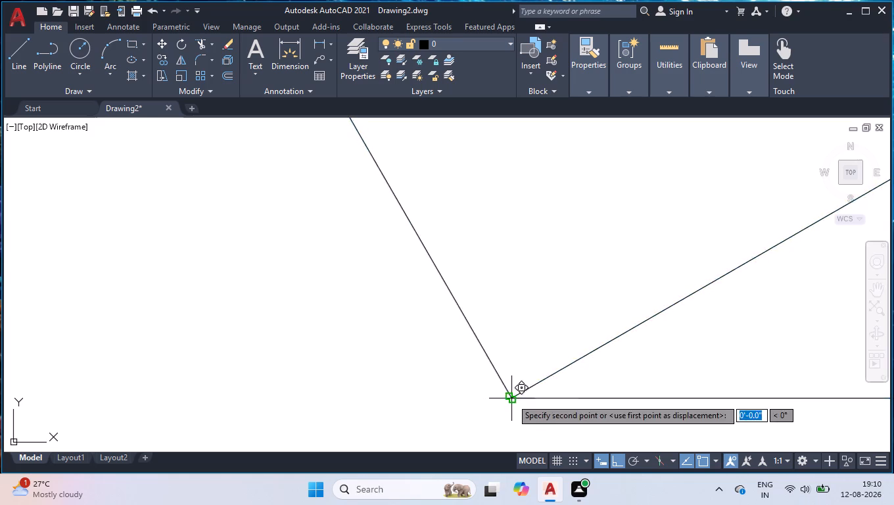
scroll(444, 296, down, 17)
scroll(465, 359, down, 4)
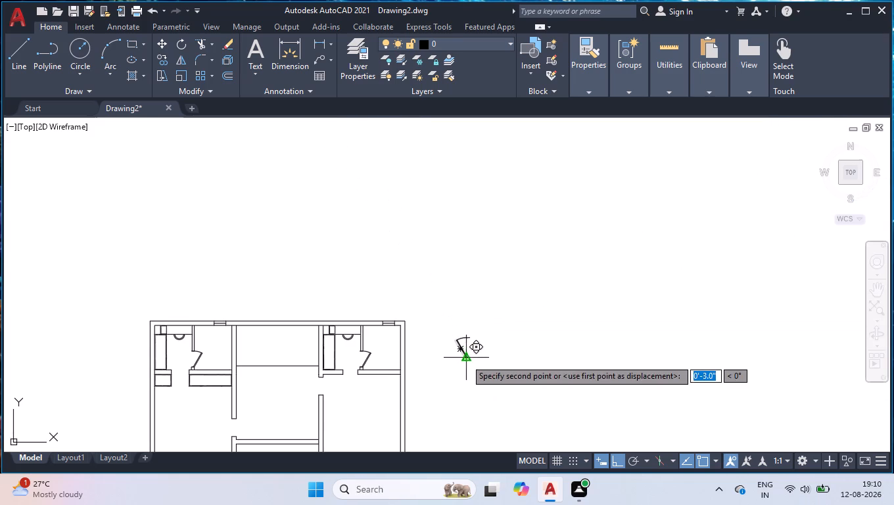
scroll(384, 376, down, 2)
scroll(312, 406, up, 4)
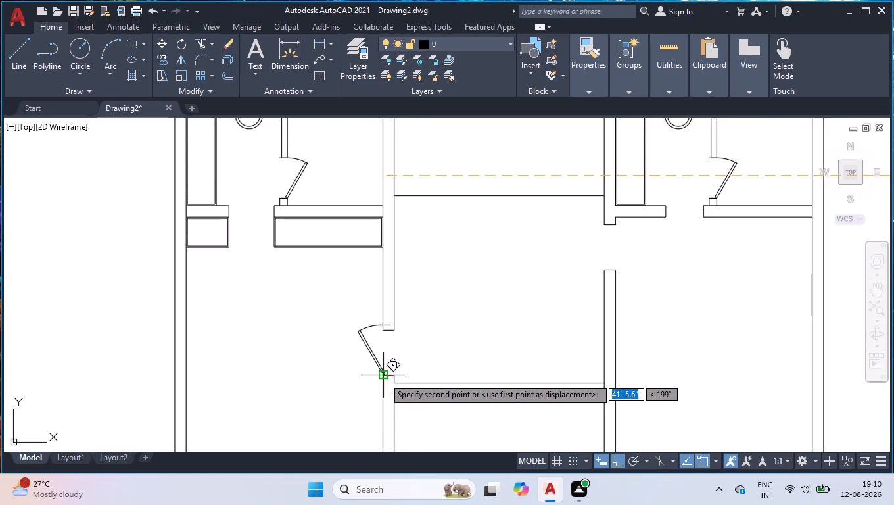
click(384, 377)
key(Escape)
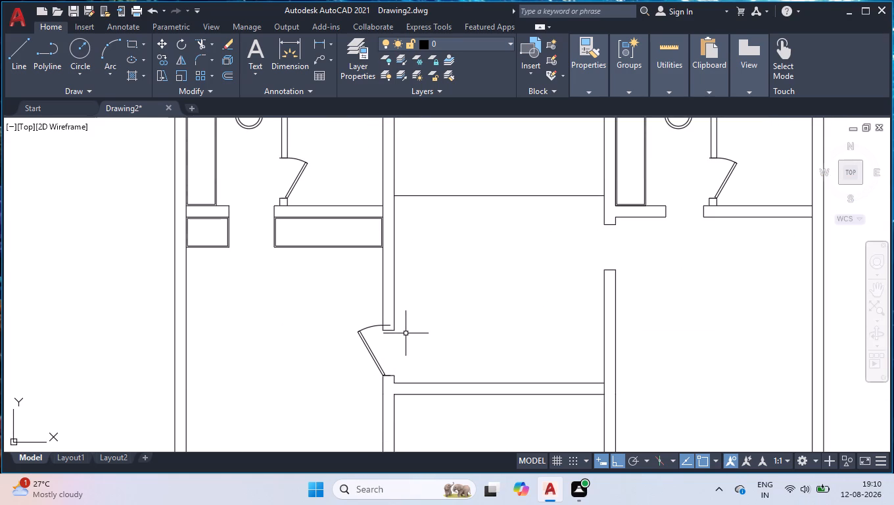
Shorten the left bedroom's door block by its width grip until its swing arc meets the wall end above the opening.
scroll(371, 342, up, 4)
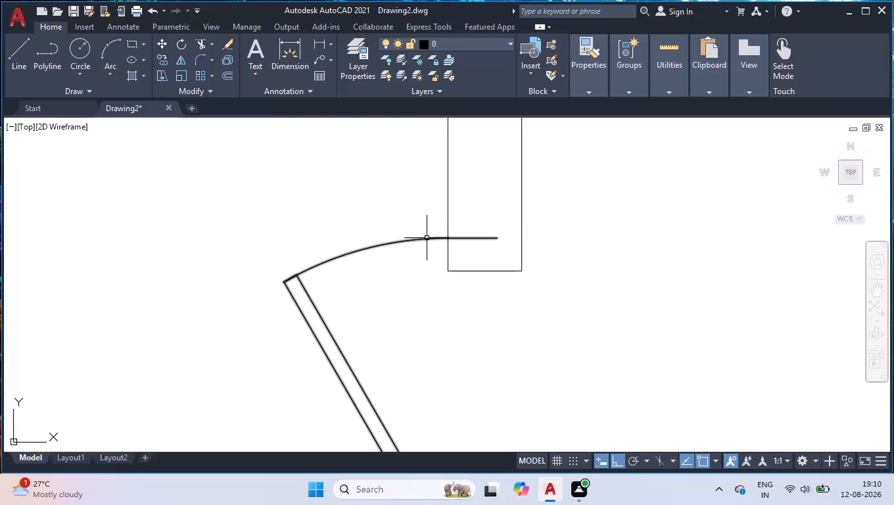
click(427, 238)
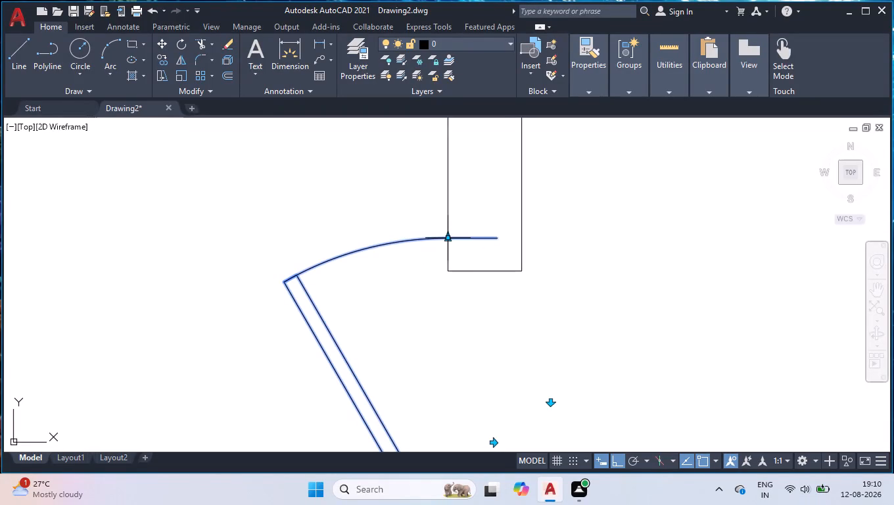
click(446, 237)
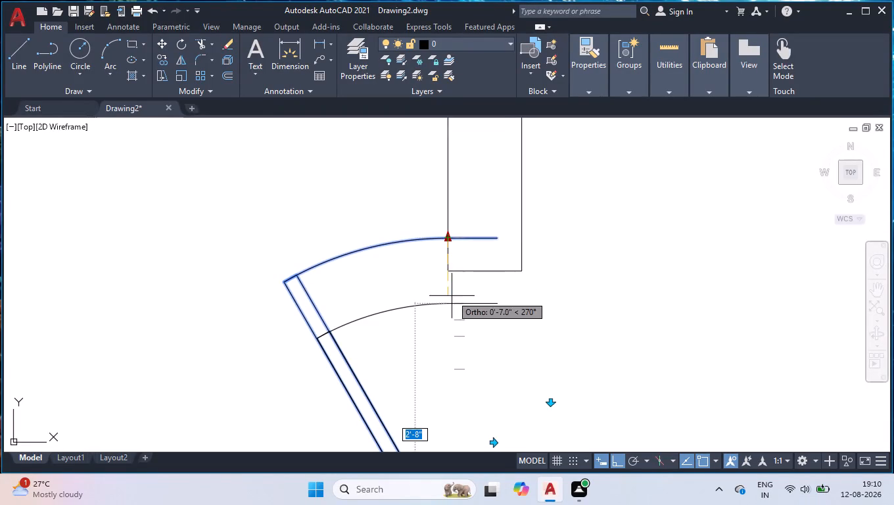
click(447, 267)
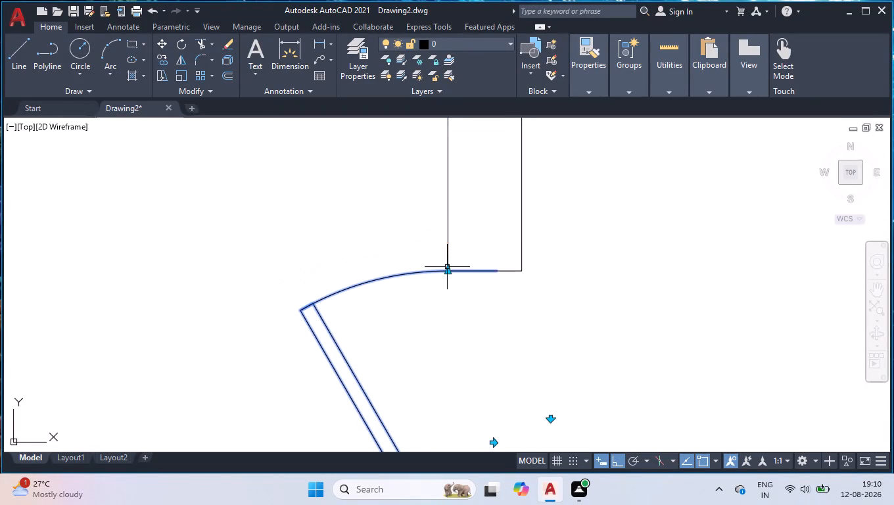
scroll(506, 311, down, 2)
key(Escape)
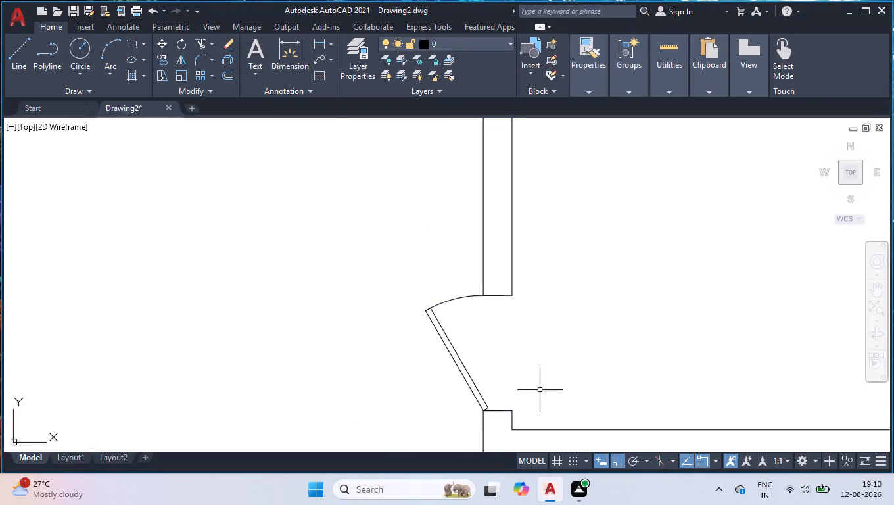
Measure the wall thickness just below the left bedroom's door opening with a linear dimension, without placing the dimension.
scroll(501, 445, up, 2)
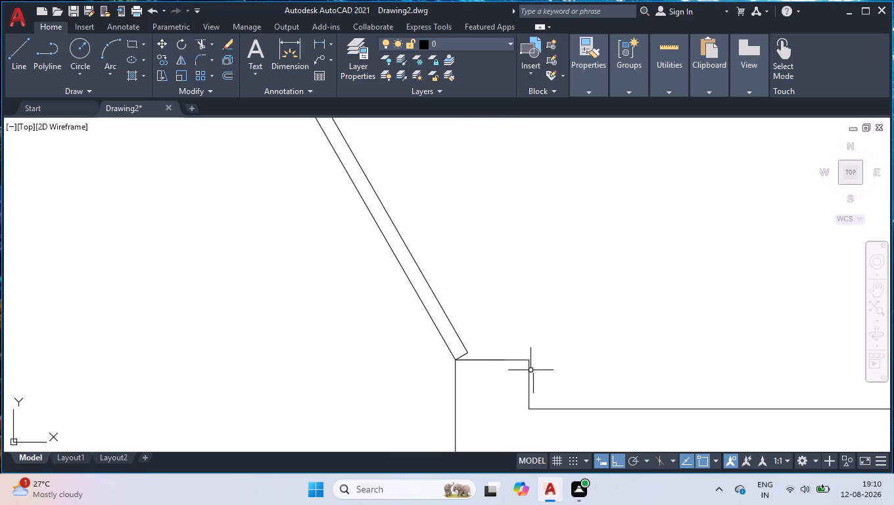
text(DLI)
key(Return)
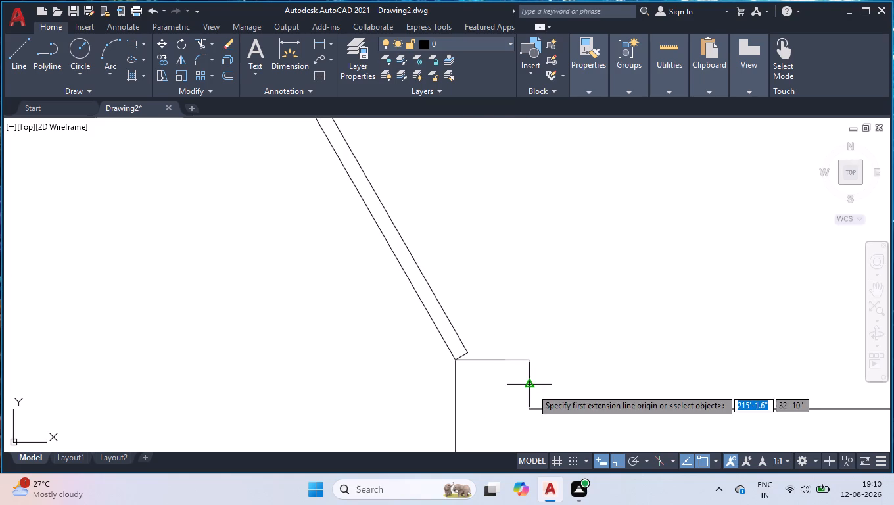
click(460, 360)
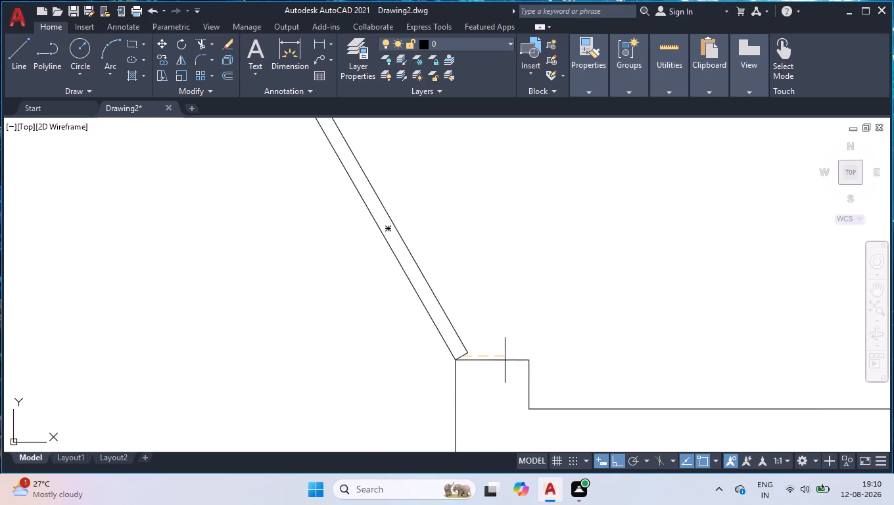
click(529, 362)
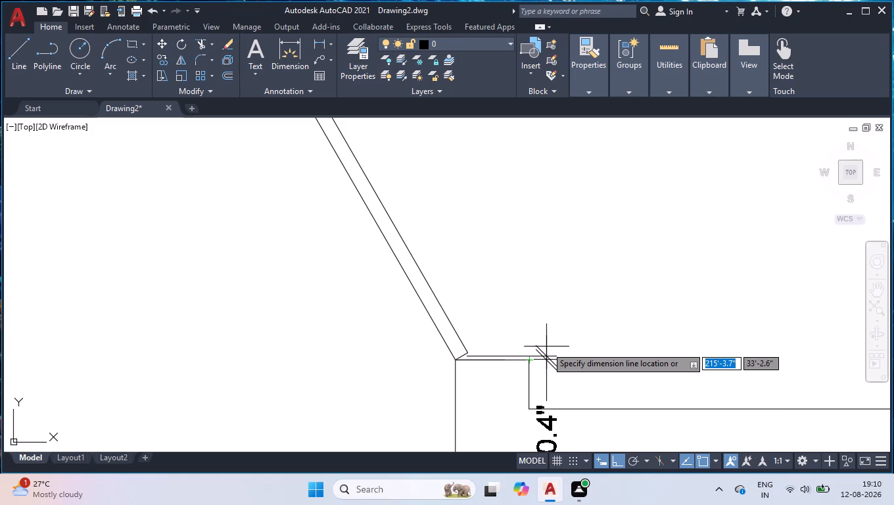
key(Escape)
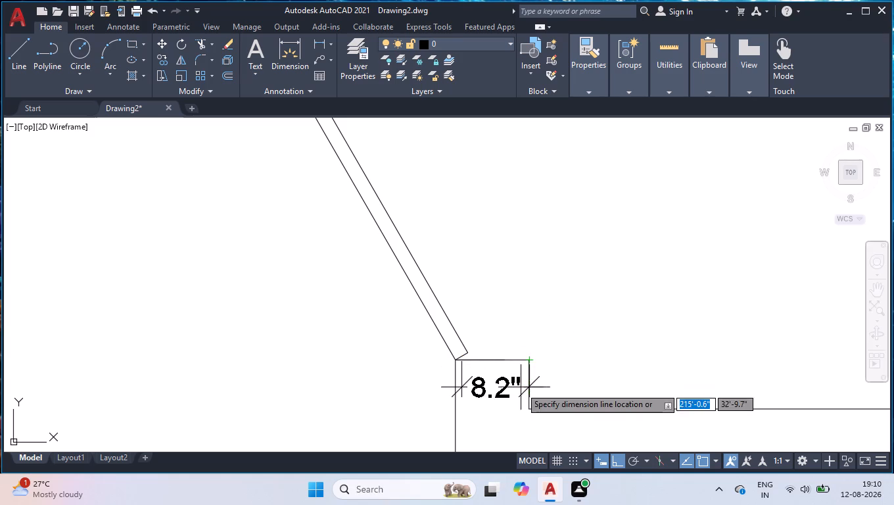
key(space)
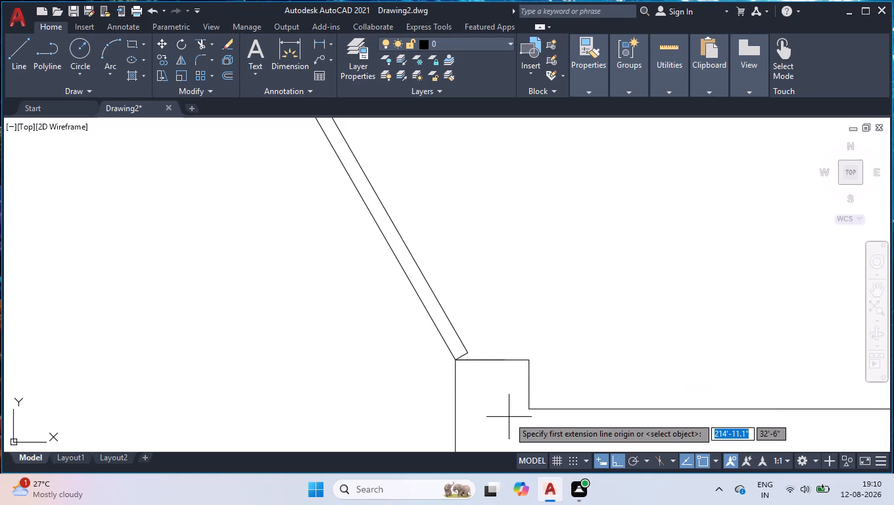
key(Return)
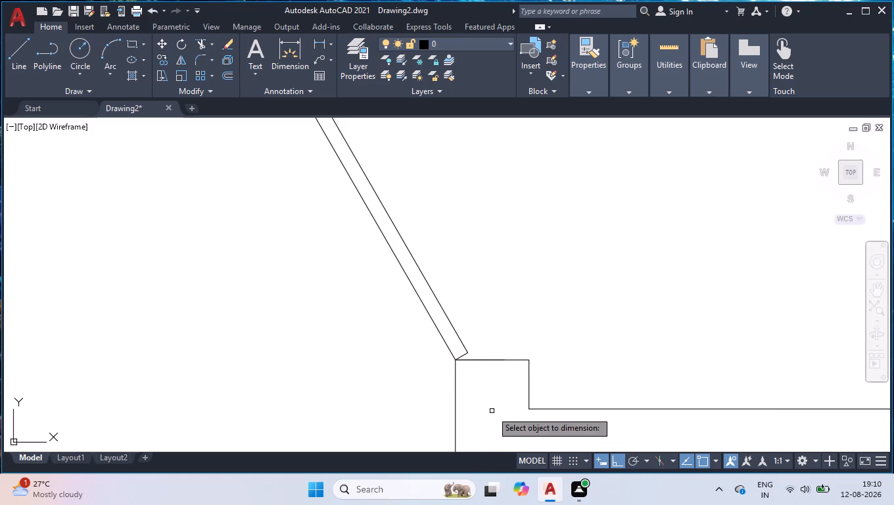
key(Escape)
key(space)
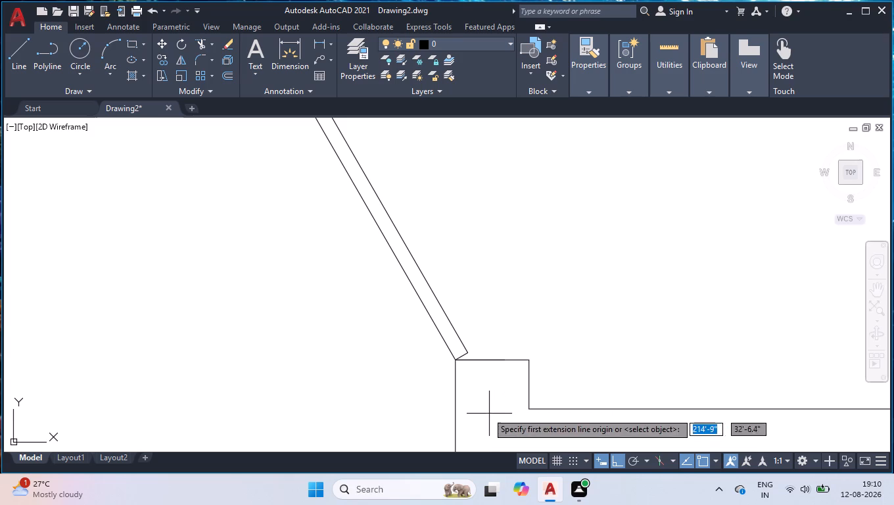
click(529, 410)
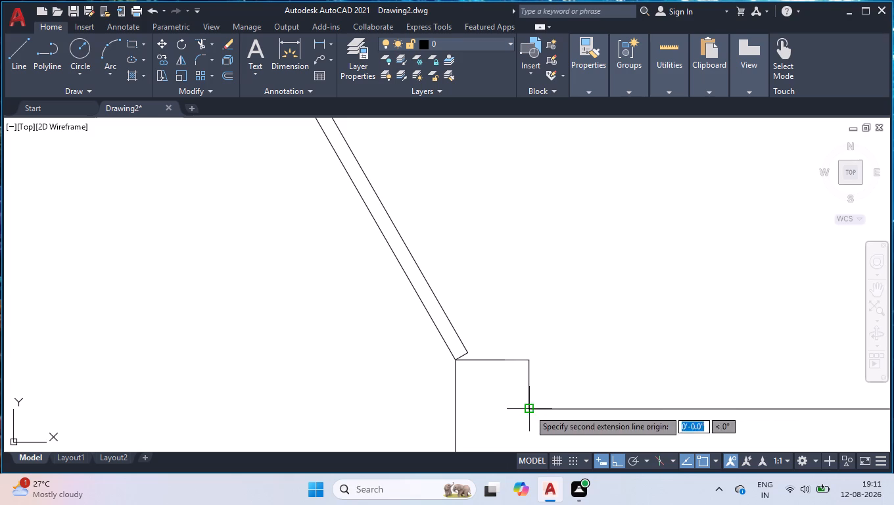
click(455, 410)
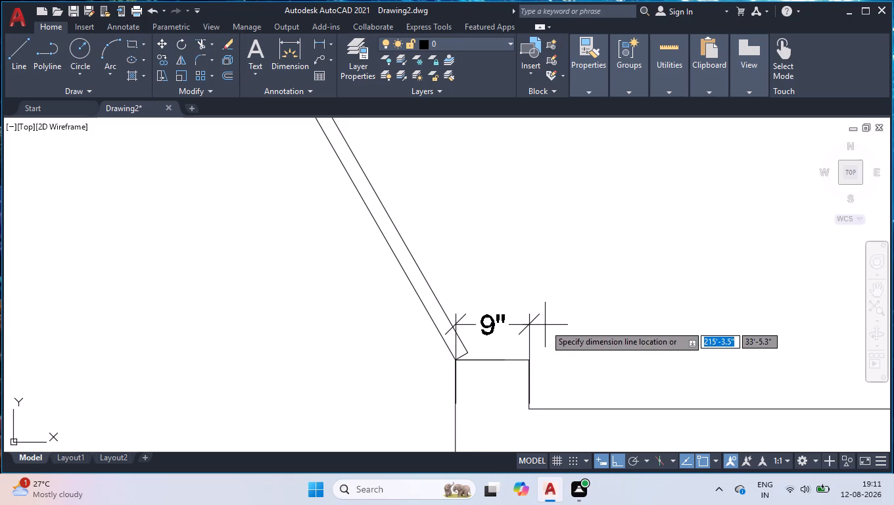
key(Escape)
Load the Home - Space Planner sample drawing into DesignCenter and show its blocks.
scroll(548, 327, down, 4)
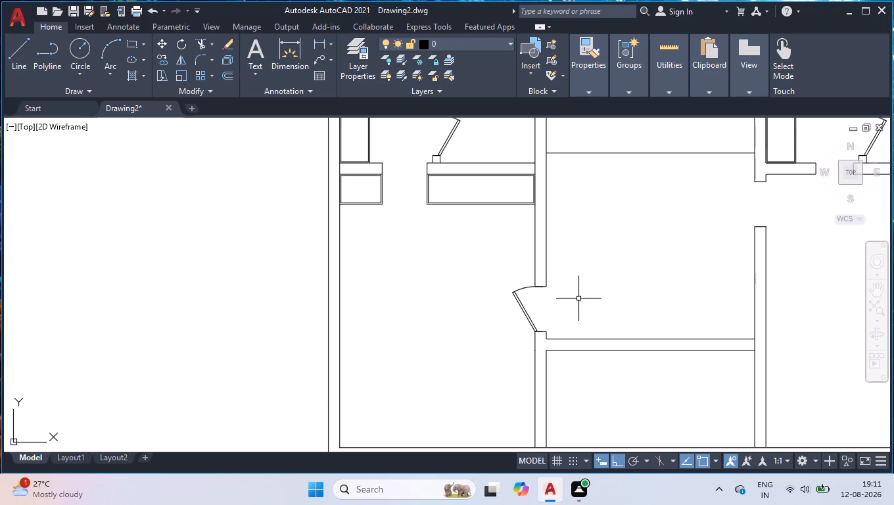
scroll(582, 306, down, 2)
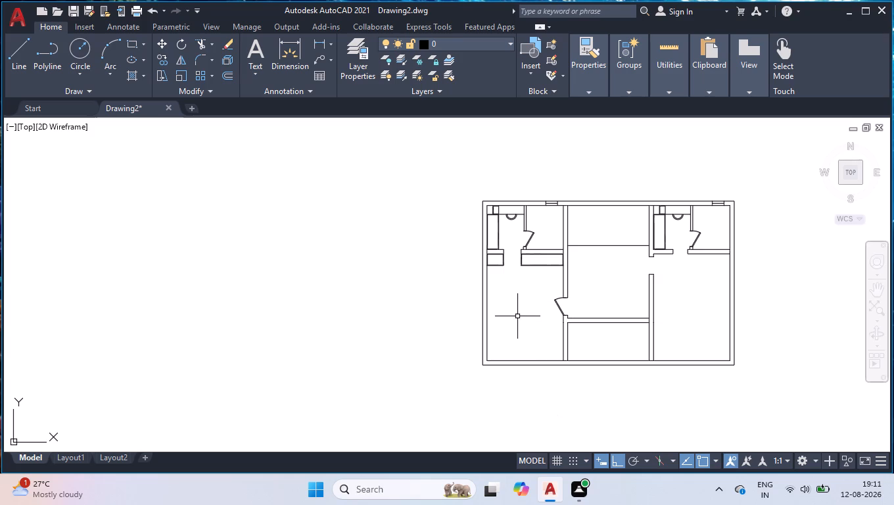
key(ctrl+2)
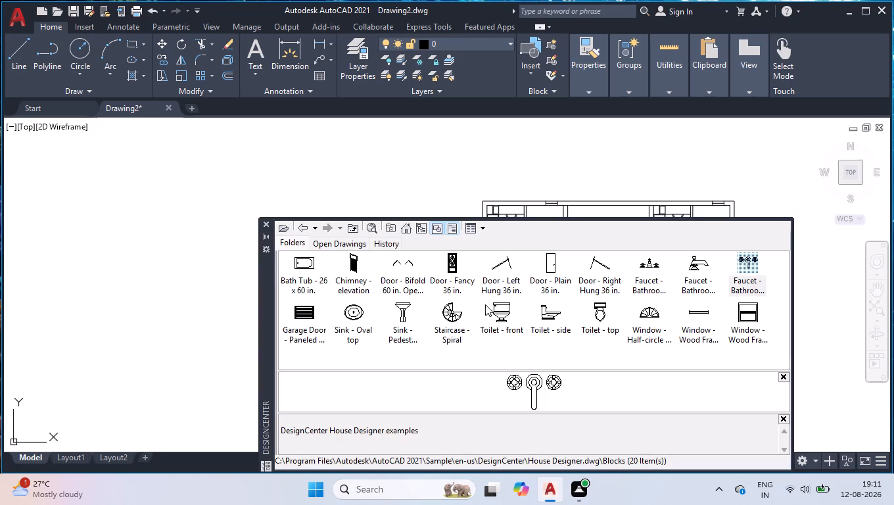
click(285, 228)
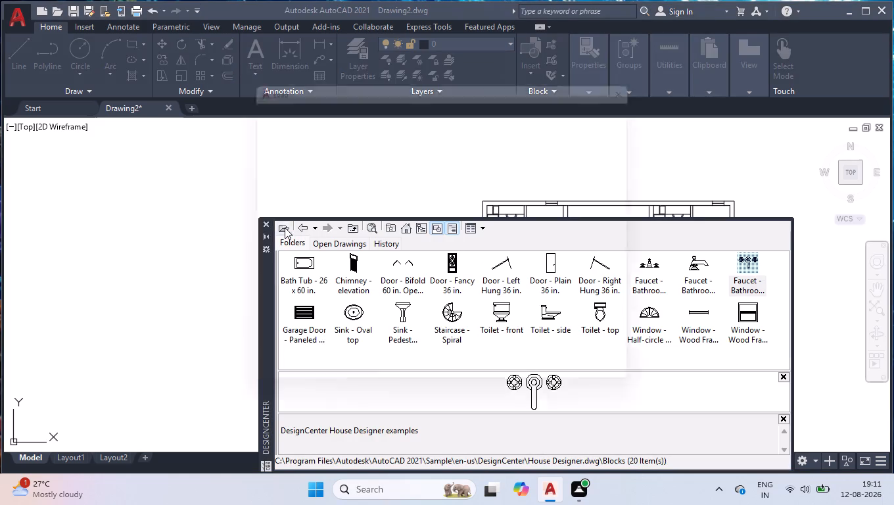
click(394, 222)
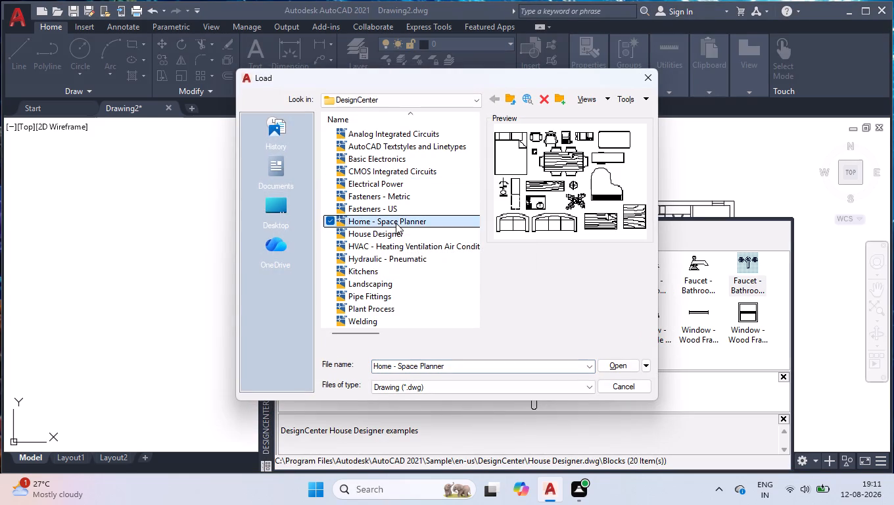
click(627, 367)
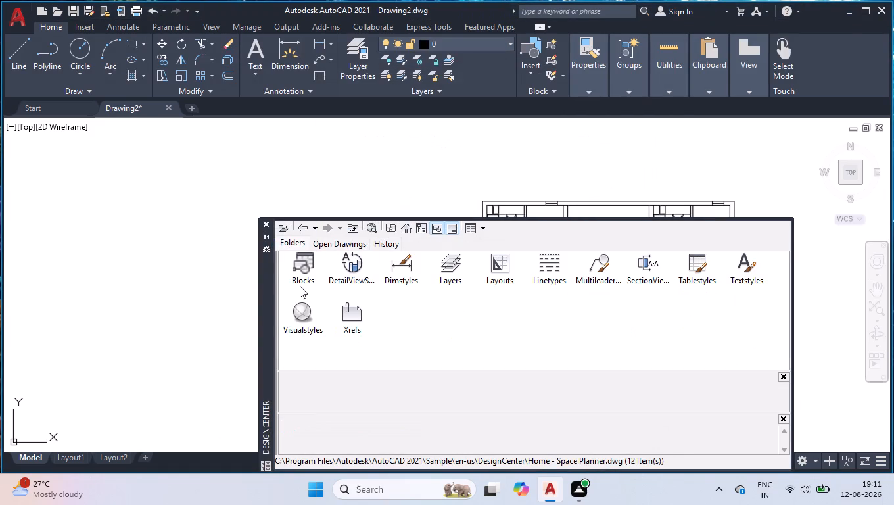
double_click(300, 262)
Insert the Bed - Queen block in the empty area to the left of the floor plan.
drag(300, 261, 274, 255)
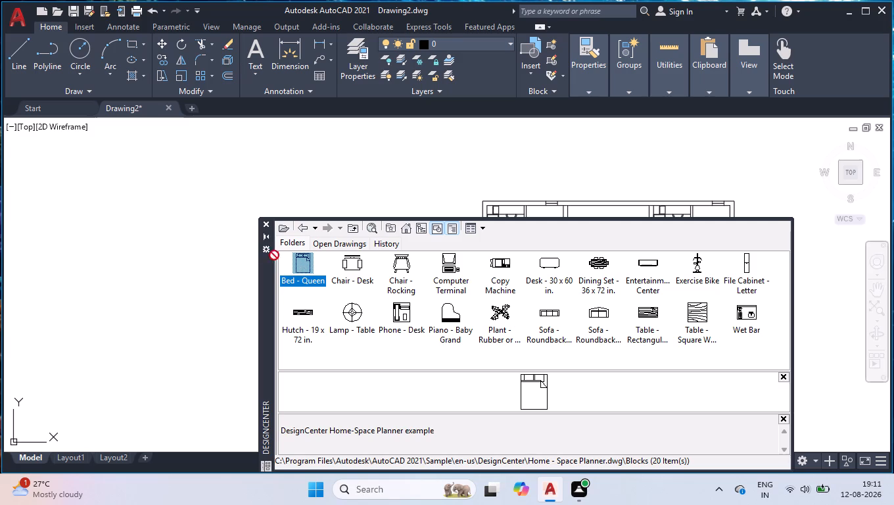
drag(274, 255, 113, 206)
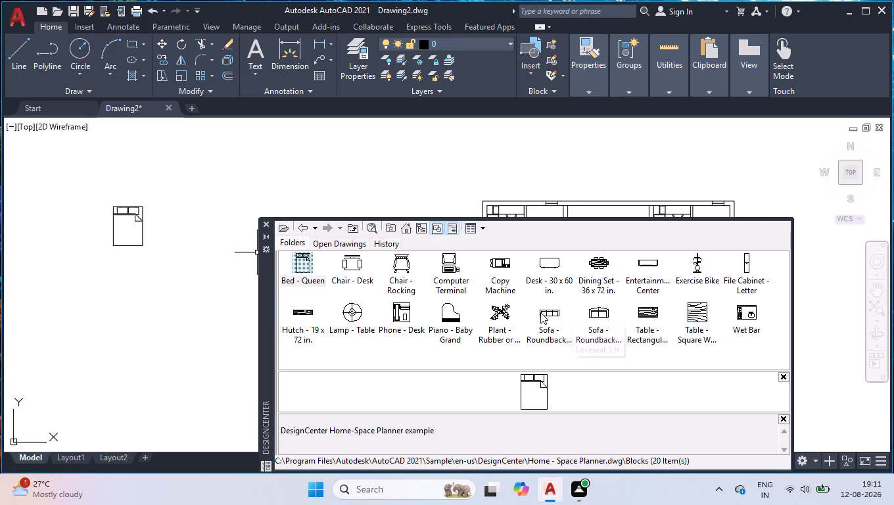
Insert two three-seat Sofa - Roundback blocks and one Sofa - Roundback loveseat in the empty area below the bed.
drag(549, 312, 186, 310)
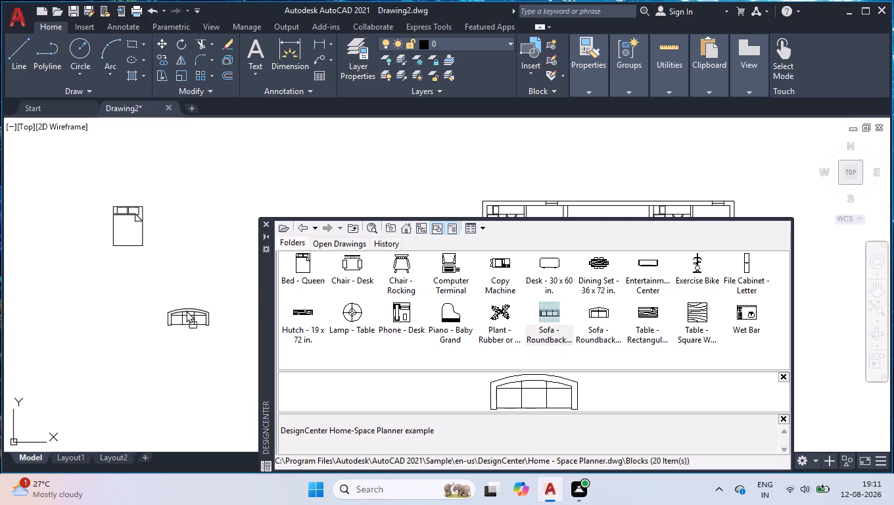
drag(186, 310, 153, 311)
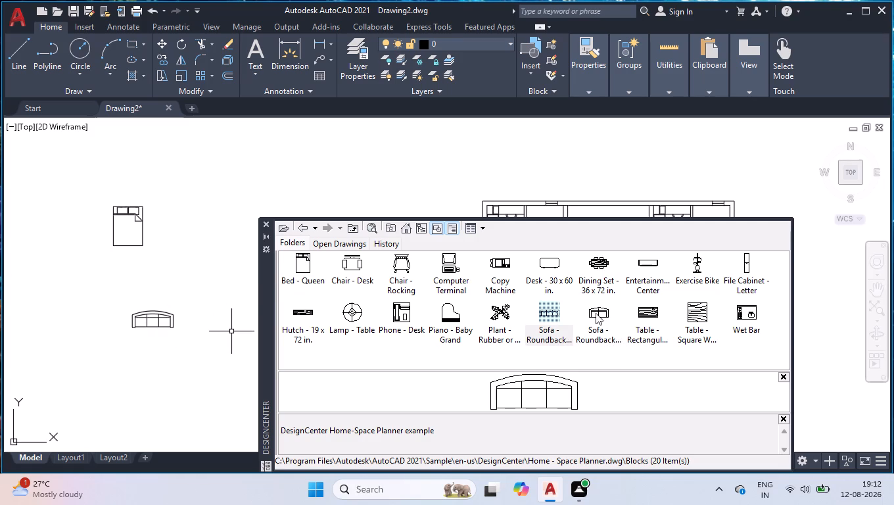
drag(596, 313, 207, 316)
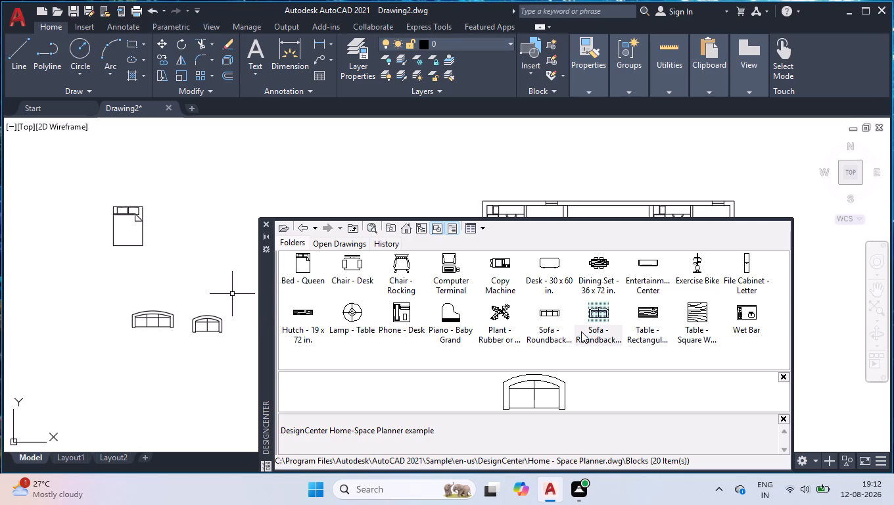
drag(552, 310, 140, 366)
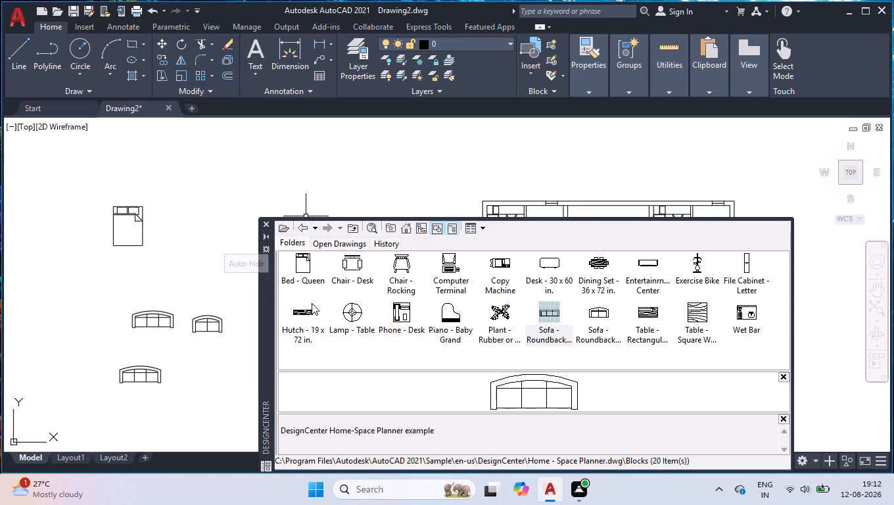
Insert the Lamp - Table block to the left of the sofas.
drag(353, 314, 87, 347)
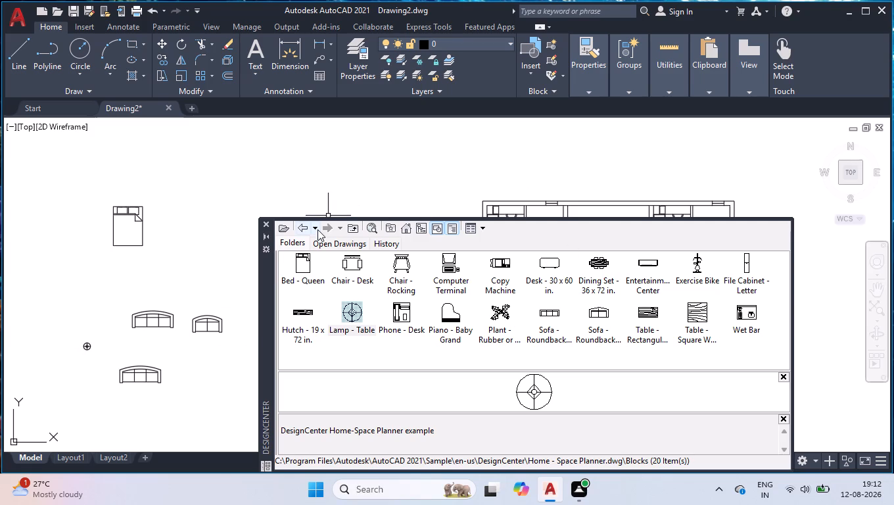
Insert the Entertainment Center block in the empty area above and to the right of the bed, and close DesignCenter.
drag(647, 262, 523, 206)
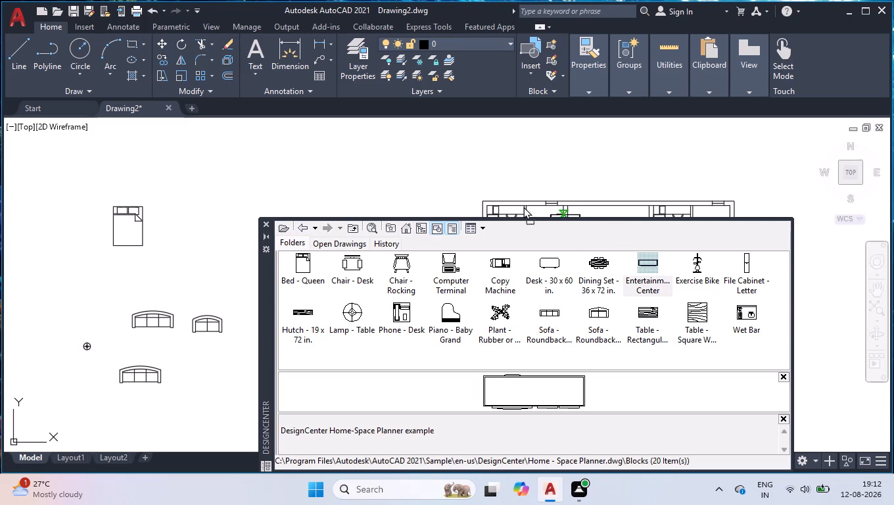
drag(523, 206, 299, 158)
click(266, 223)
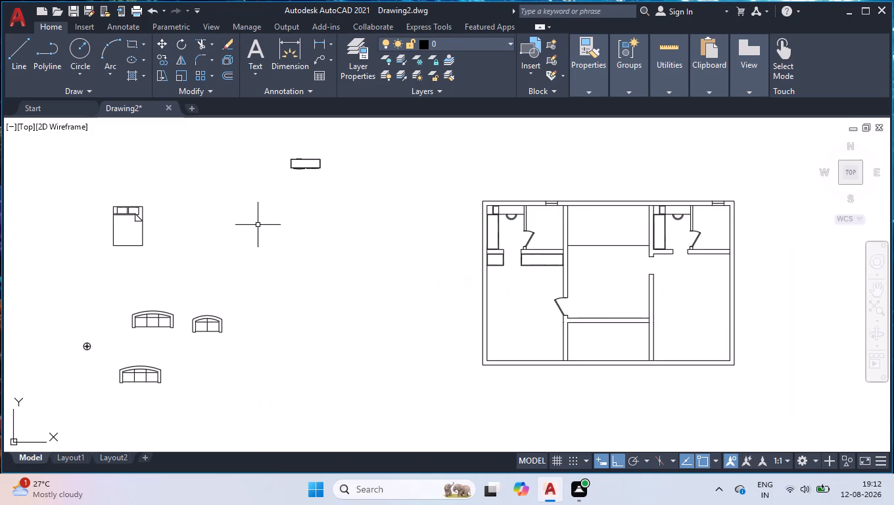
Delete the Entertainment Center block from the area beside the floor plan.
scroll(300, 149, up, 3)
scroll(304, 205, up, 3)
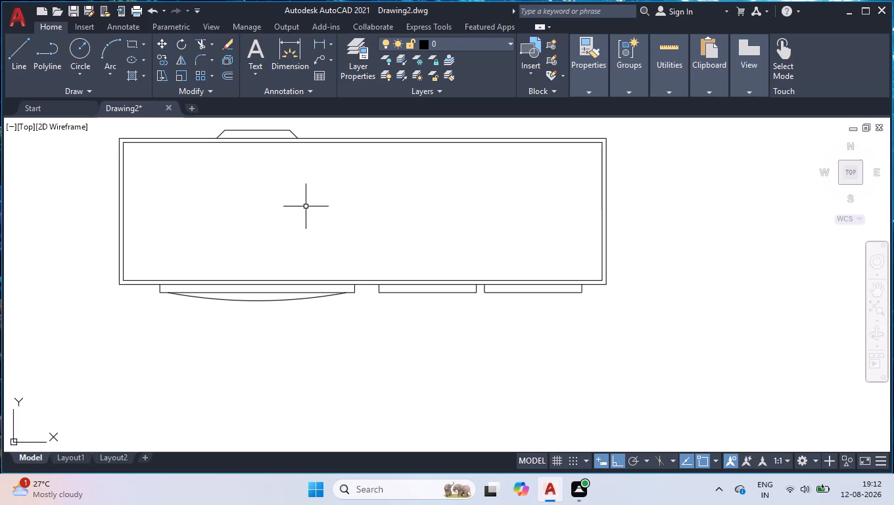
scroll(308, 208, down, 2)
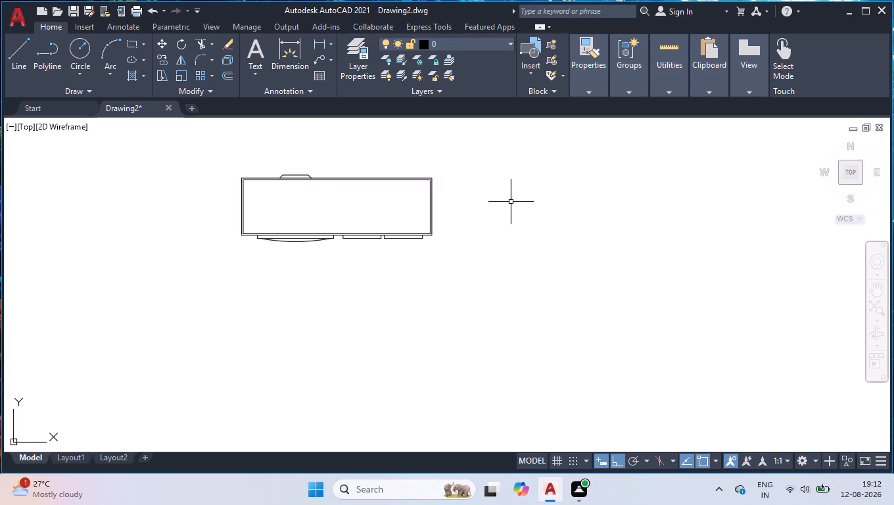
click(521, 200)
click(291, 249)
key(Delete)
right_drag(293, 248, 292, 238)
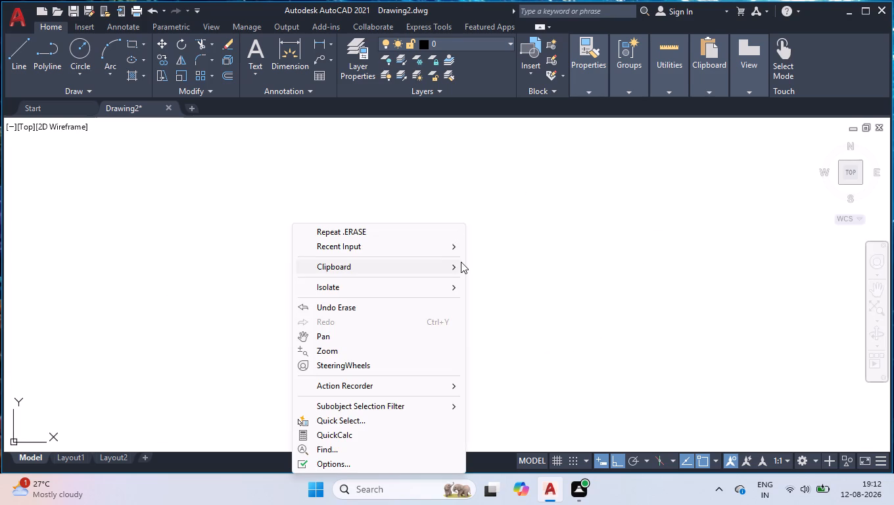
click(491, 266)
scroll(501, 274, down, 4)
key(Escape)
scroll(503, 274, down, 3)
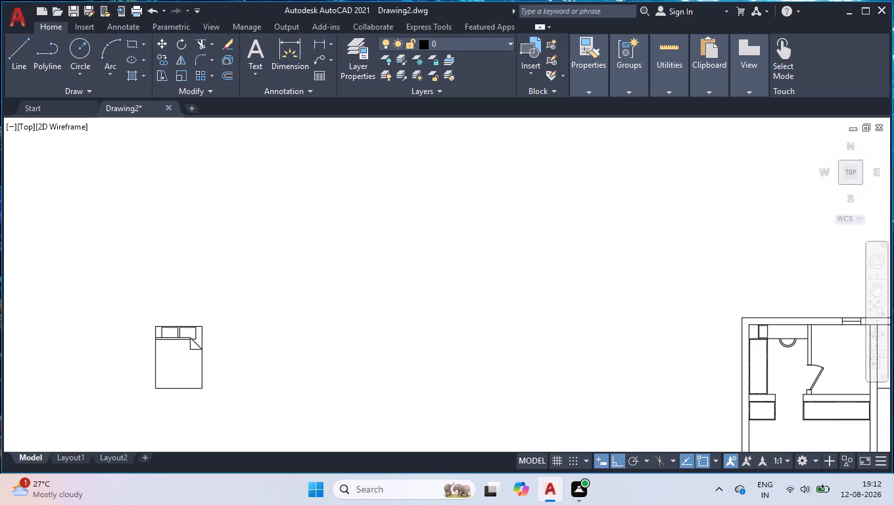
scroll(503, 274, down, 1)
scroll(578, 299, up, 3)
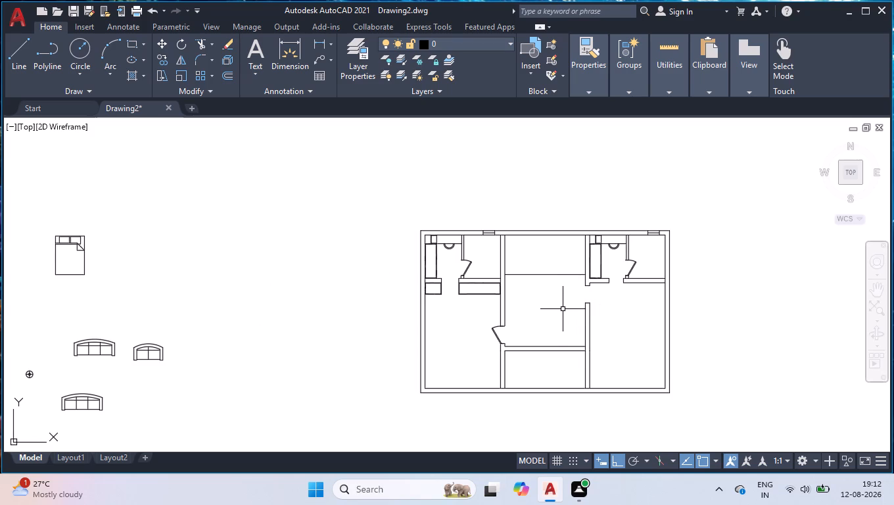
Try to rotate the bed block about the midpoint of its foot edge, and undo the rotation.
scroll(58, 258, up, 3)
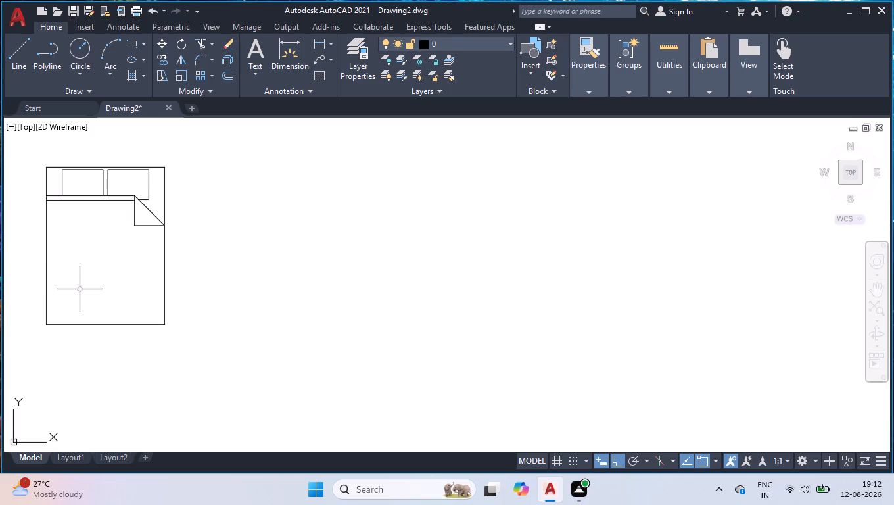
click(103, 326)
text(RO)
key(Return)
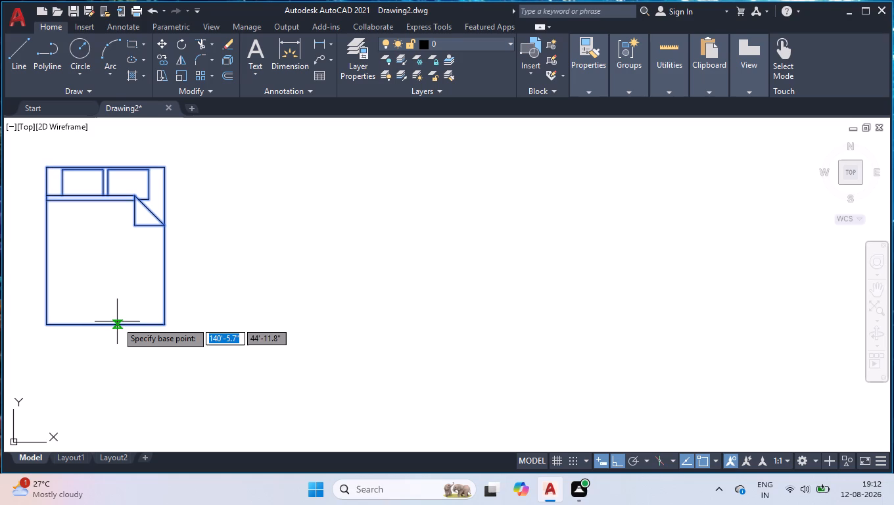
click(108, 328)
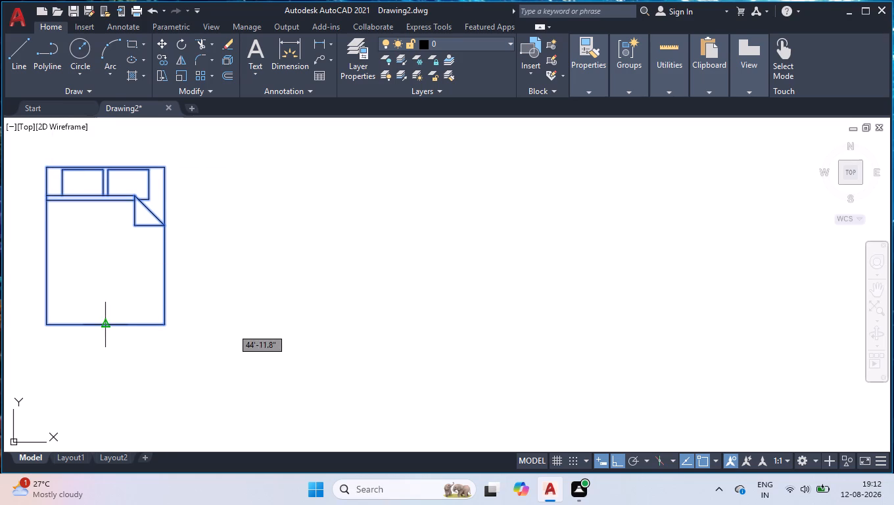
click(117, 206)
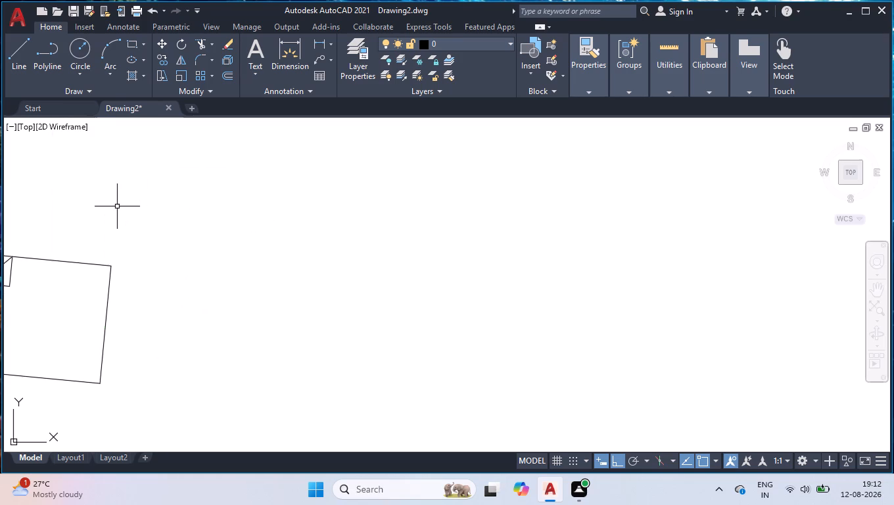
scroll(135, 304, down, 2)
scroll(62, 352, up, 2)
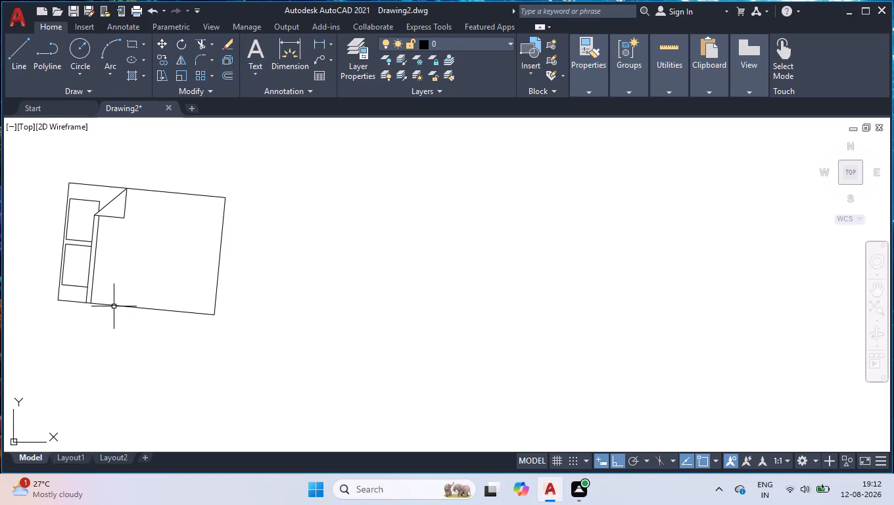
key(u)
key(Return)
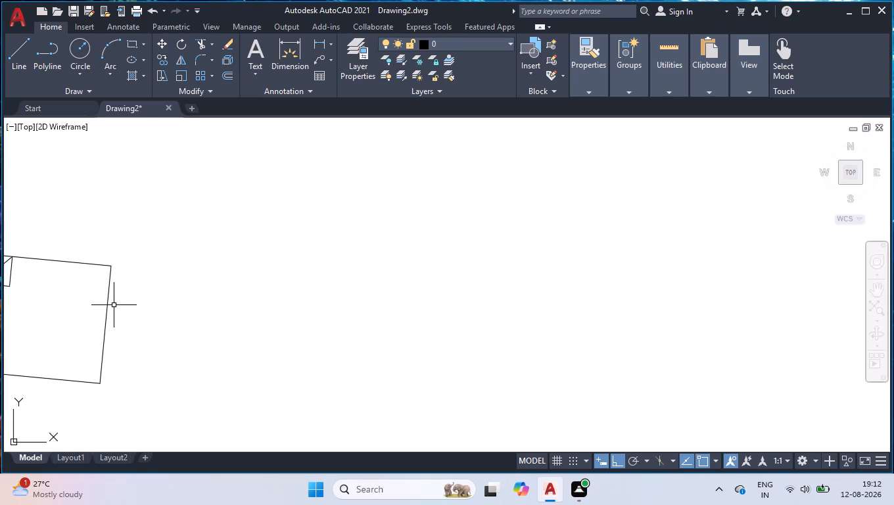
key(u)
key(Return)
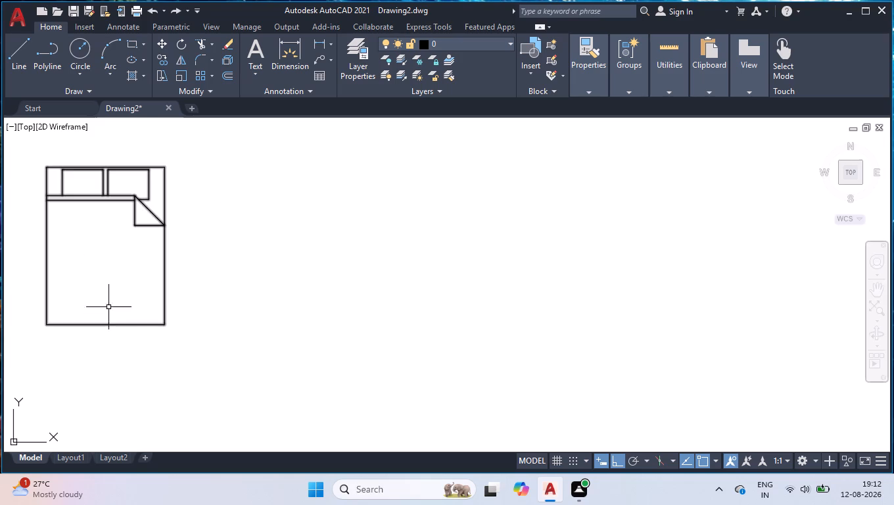
Rotate the bed block 90° counterclockwise about the midpoint of its foot edge, so its pillows face west.
scroll(64, 277, down, 2)
scroll(4, 272, up, 3)
scroll(95, 289, down, 1)
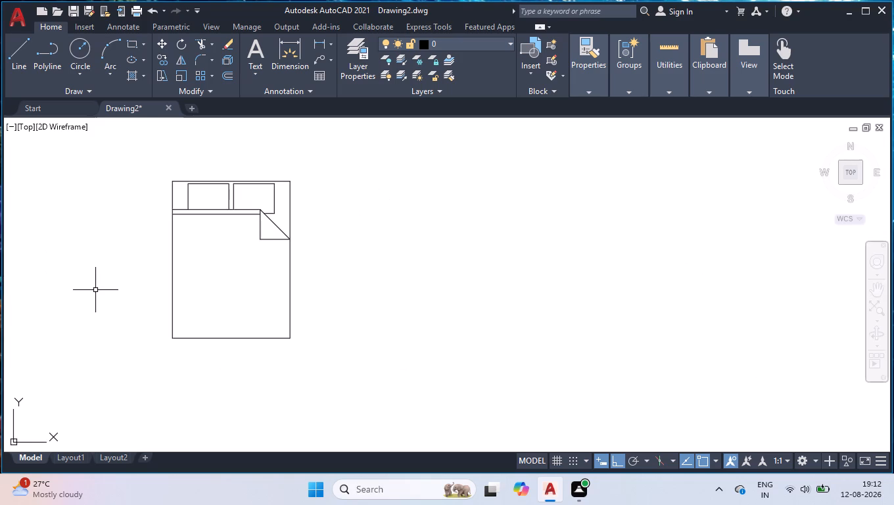
text(RO)
key(Return)
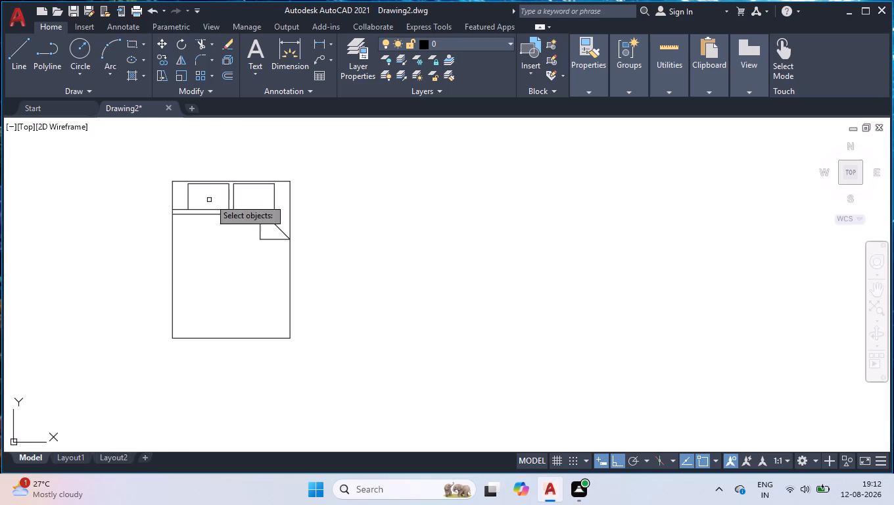
click(223, 211)
key(Return)
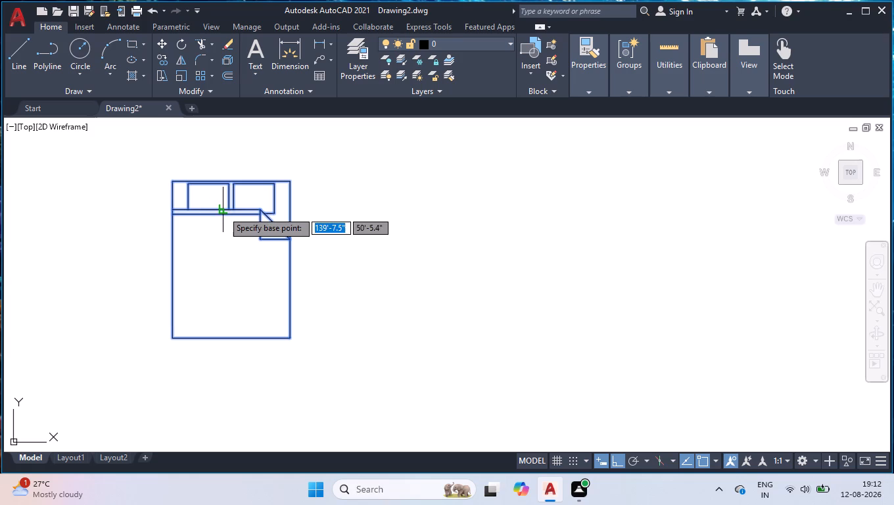
click(230, 337)
click(277, 274)
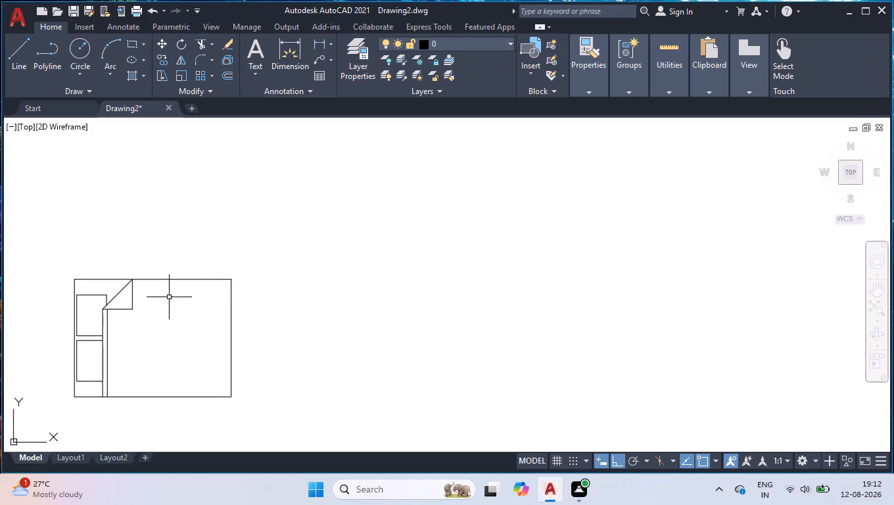
Copy the rotated bed from its headboard midpoint onto the midpoint of the west wall's inner face in the west bedroom.
click(74, 325)
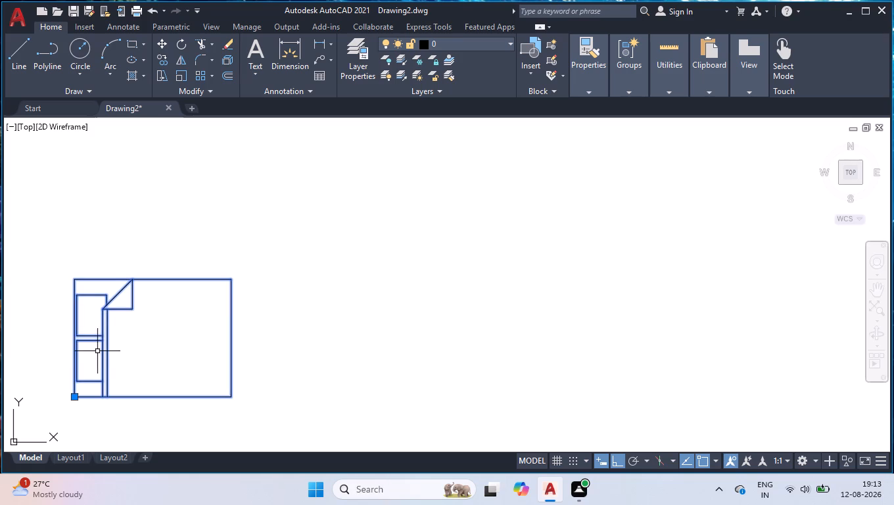
text(MO)
key(BackSpace)
key(BackSpace)
key(BackSpace)
text(COP)
key(Return)
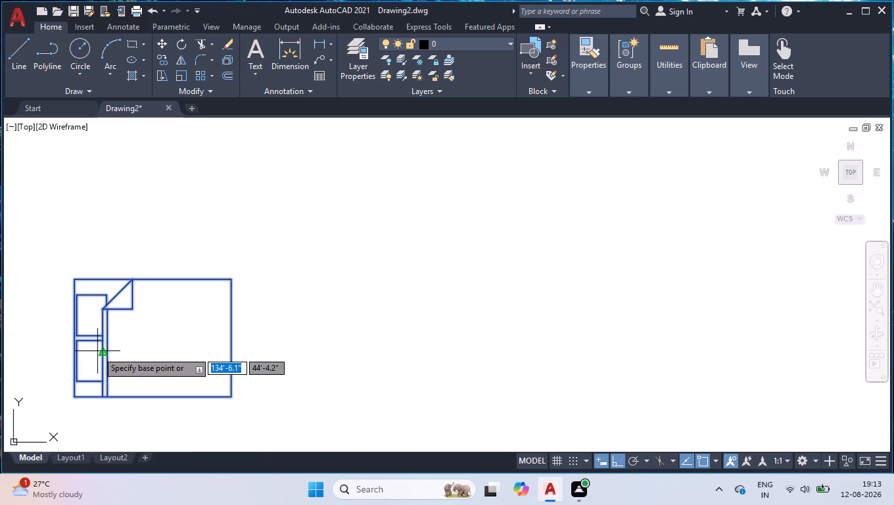
scroll(57, 325, up, 2)
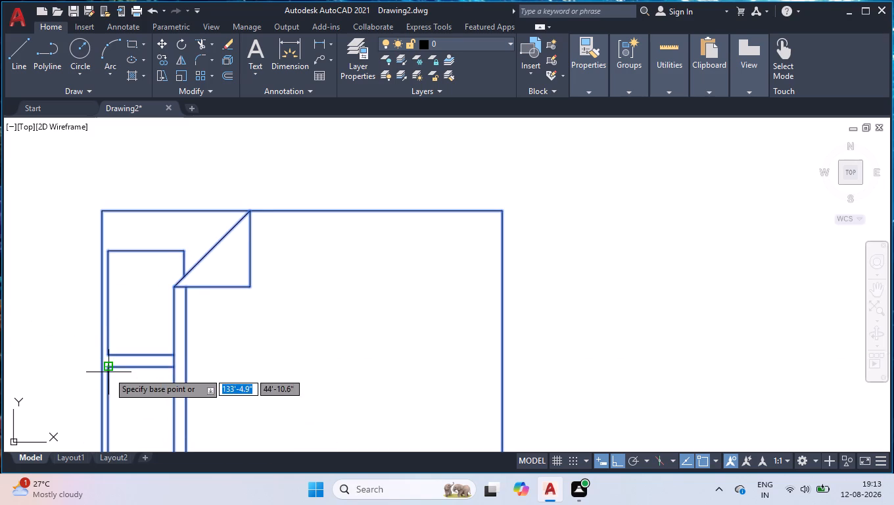
click(103, 361)
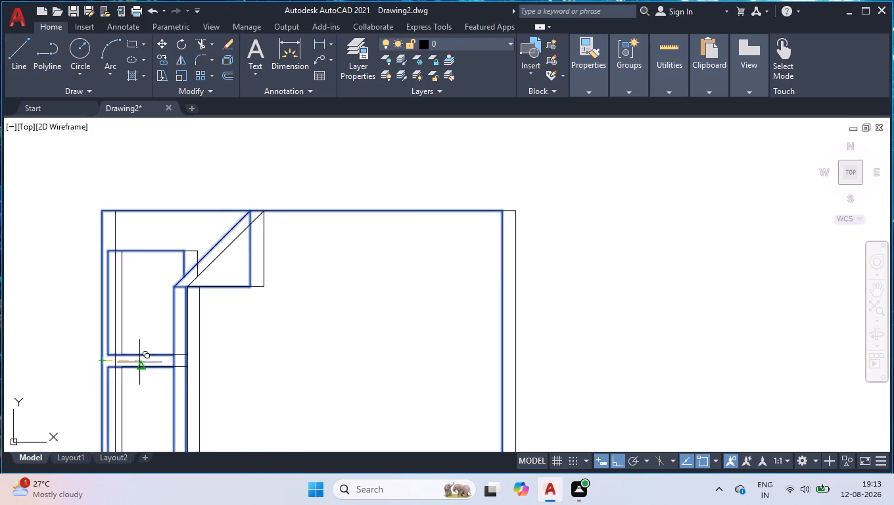
scroll(257, 368, down, 4)
scroll(327, 380, down, 3)
scroll(494, 408, up, 3)
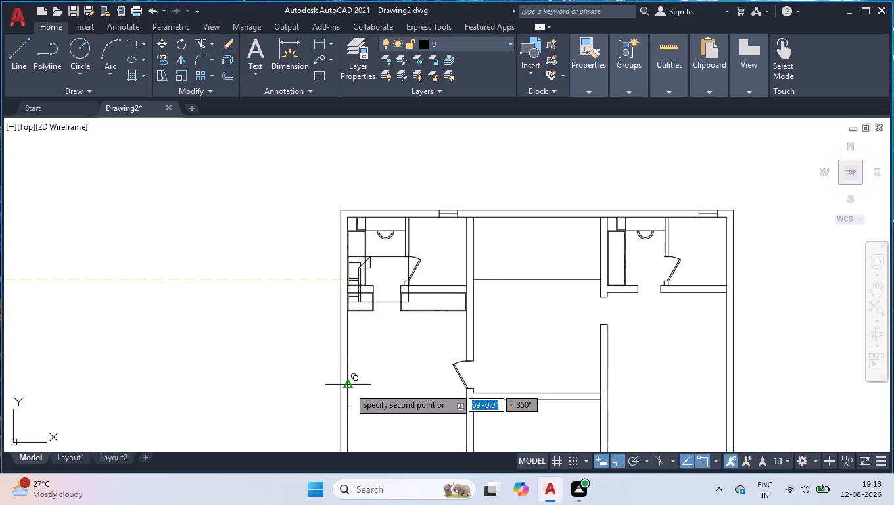
click(349, 387)
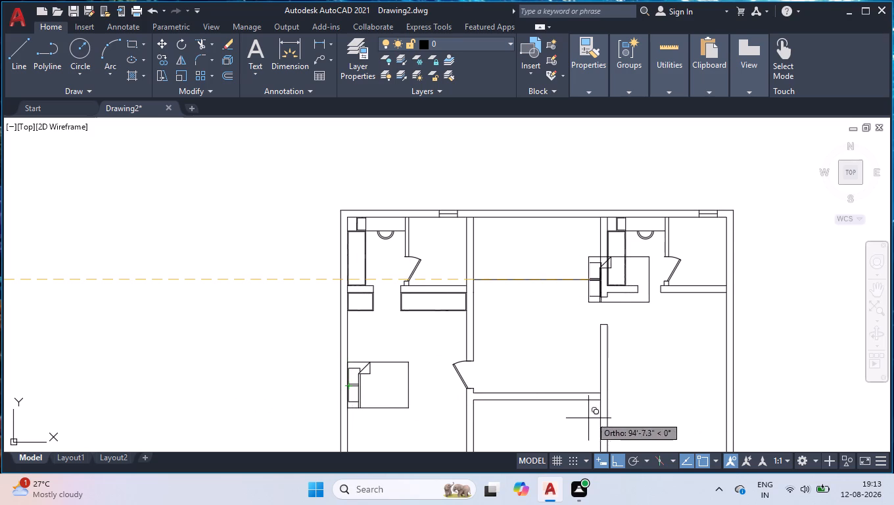
Place another bed copy in the east bedroom, its headboard centred midway between the two ends of the partition wall below the door opening.
scroll(626, 406, down, 2)
scroll(626, 421, up, 3)
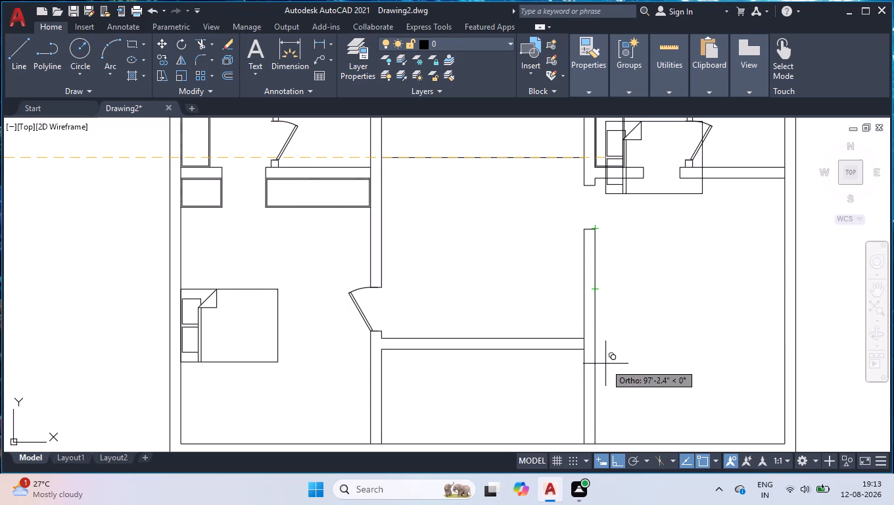
text(M2P)
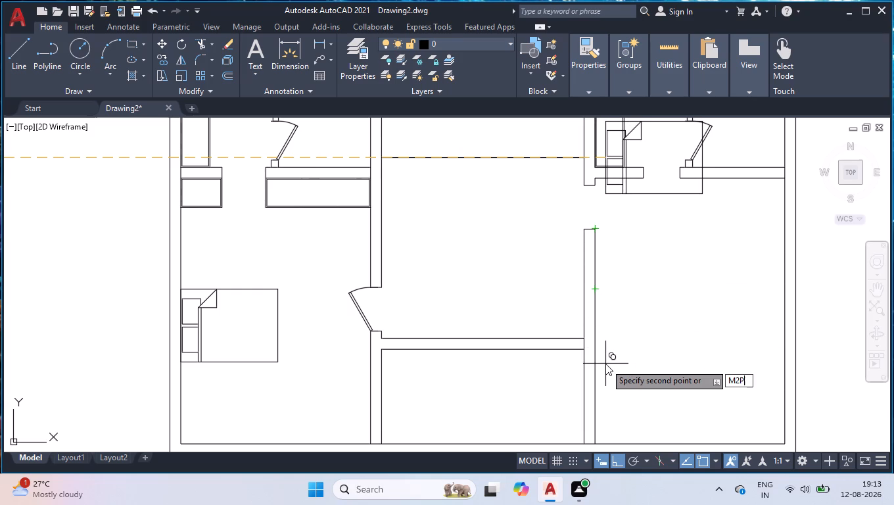
key(Return)
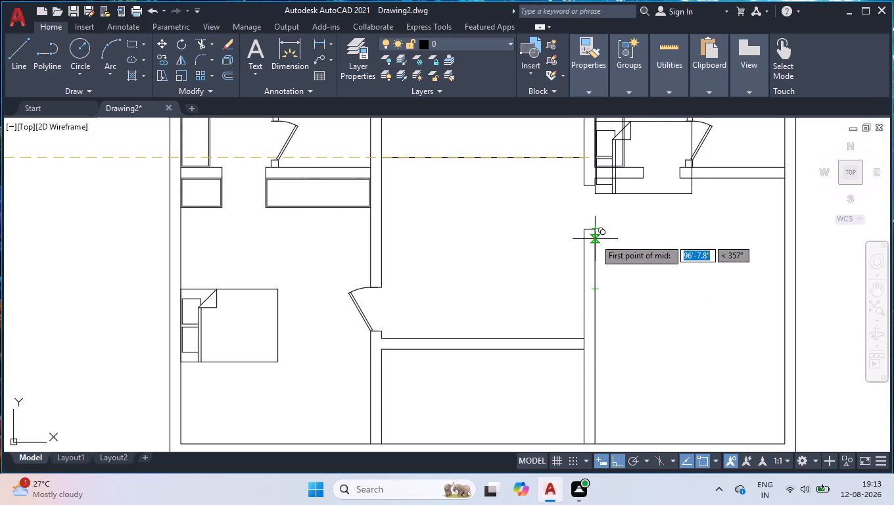
click(598, 226)
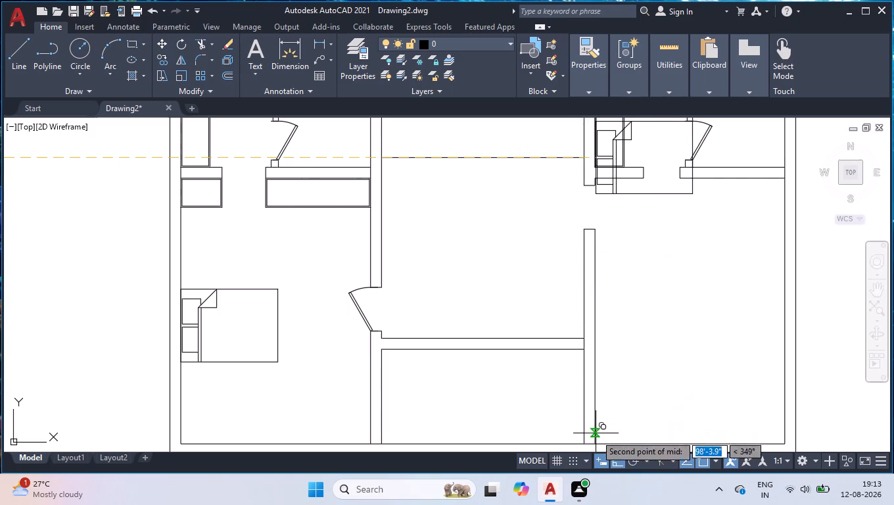
click(594, 443)
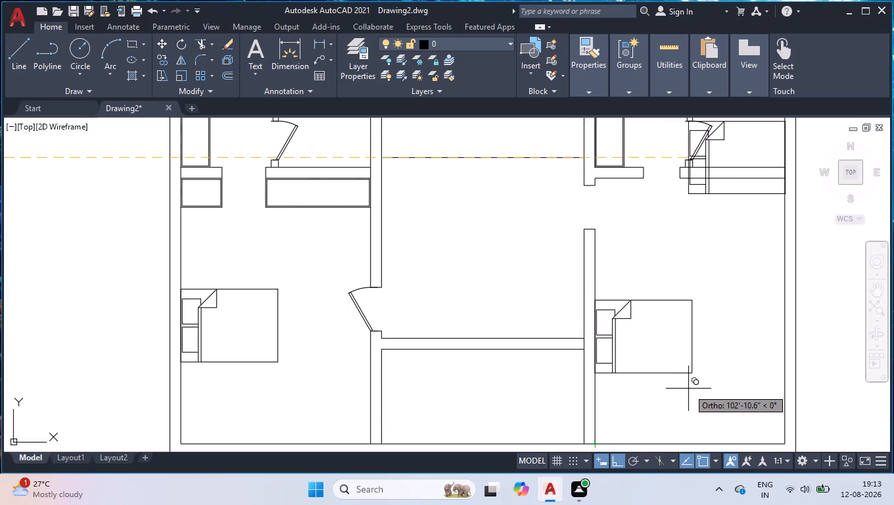
key(Escape)
Rotate the upper three-seat sofa 180° about the midpoint of its curved back.
scroll(688, 389, down, 2)
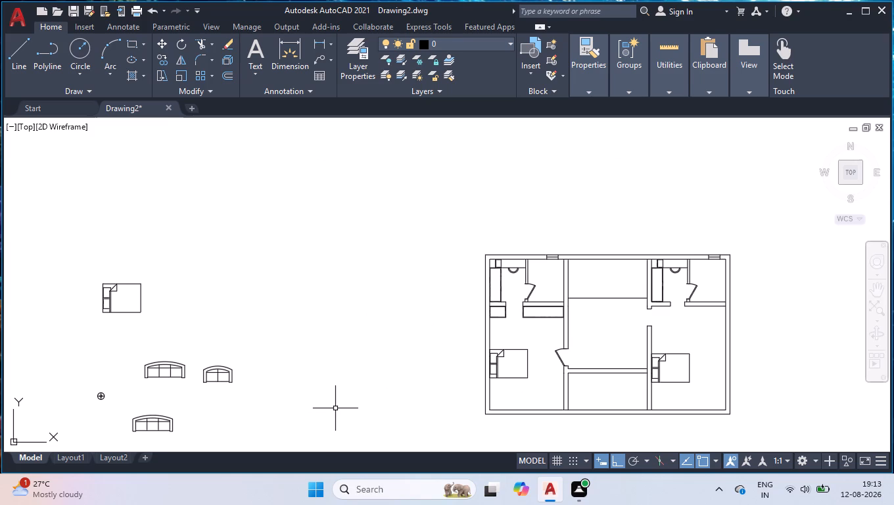
click(151, 365)
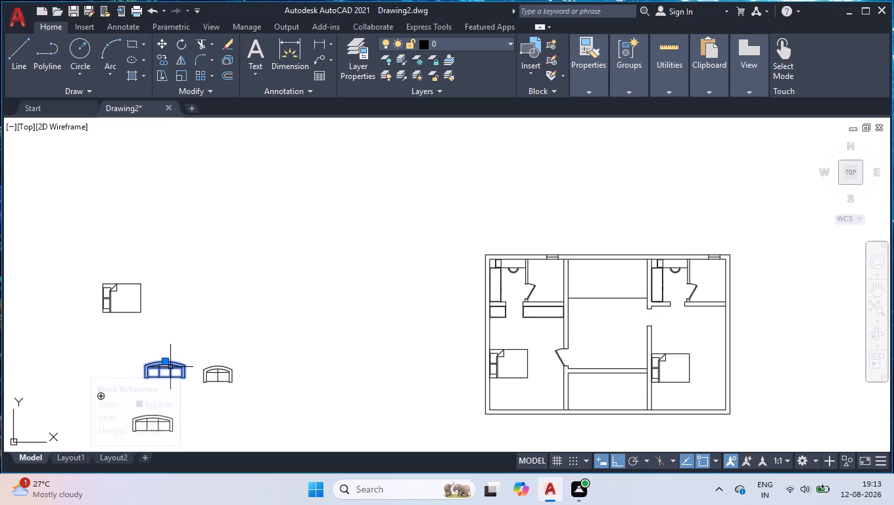
text(RO)
key(Return)
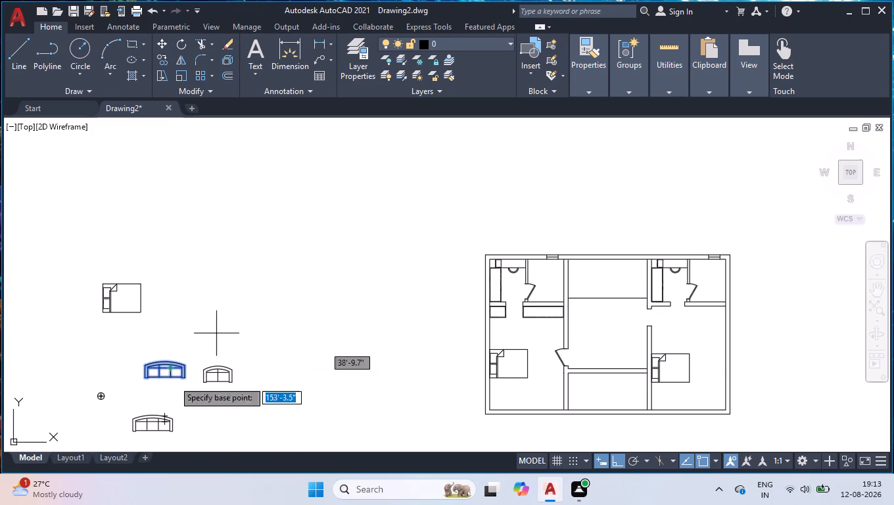
scroll(149, 394, up, 2)
click(185, 313)
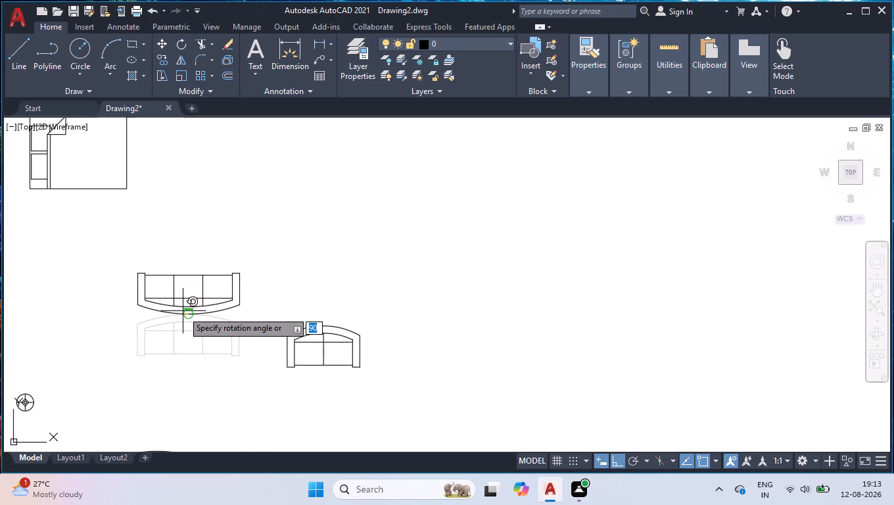
click(184, 316)
Move the rotated sofa into the west bedroom, centring its back midway between the two inner corners of the south wall.
click(186, 314)
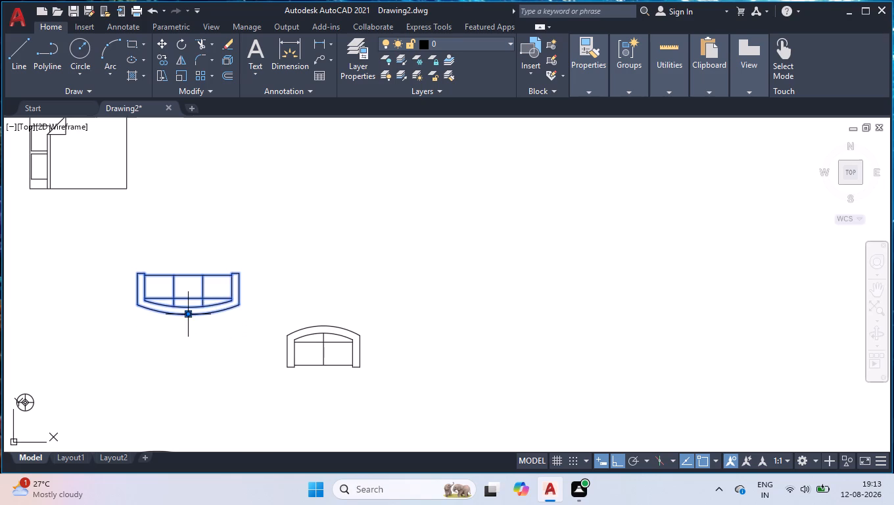
click(187, 314)
scroll(501, 377, down, 2)
scroll(736, 403, up, 2)
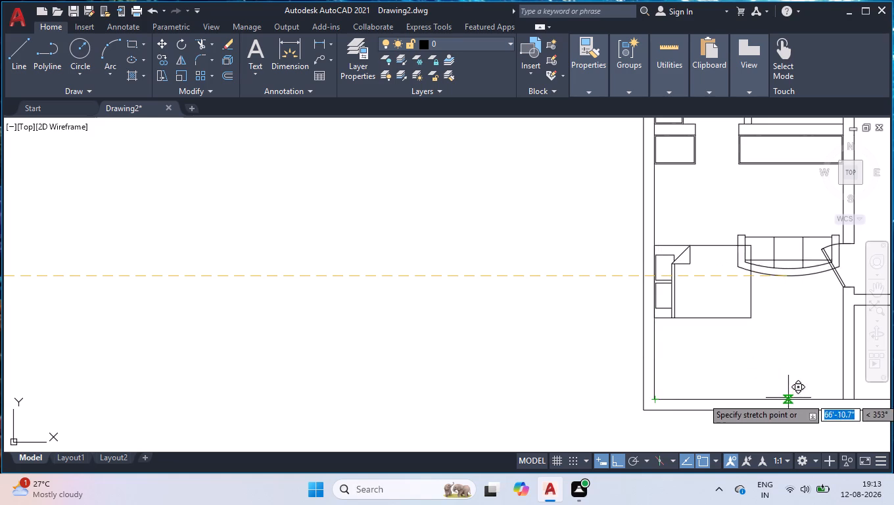
text(M2P)
key(Return)
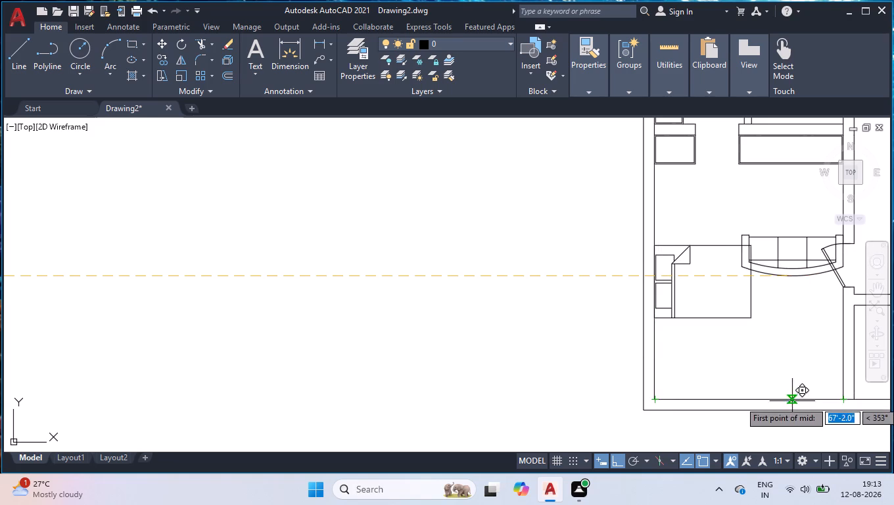
click(842, 400)
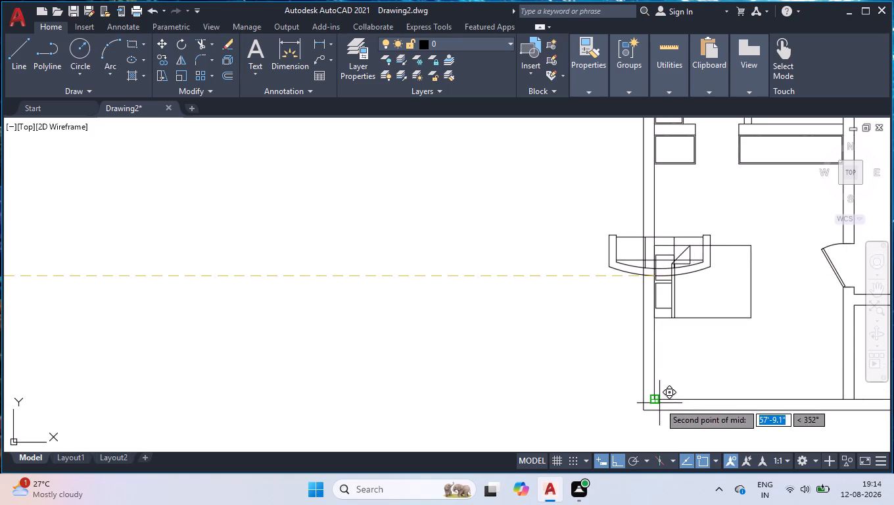
click(658, 399)
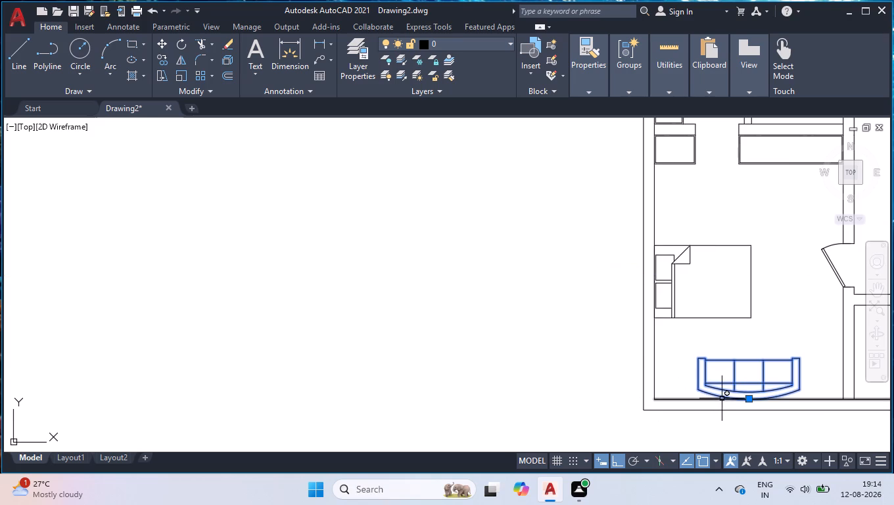
key(Escape)
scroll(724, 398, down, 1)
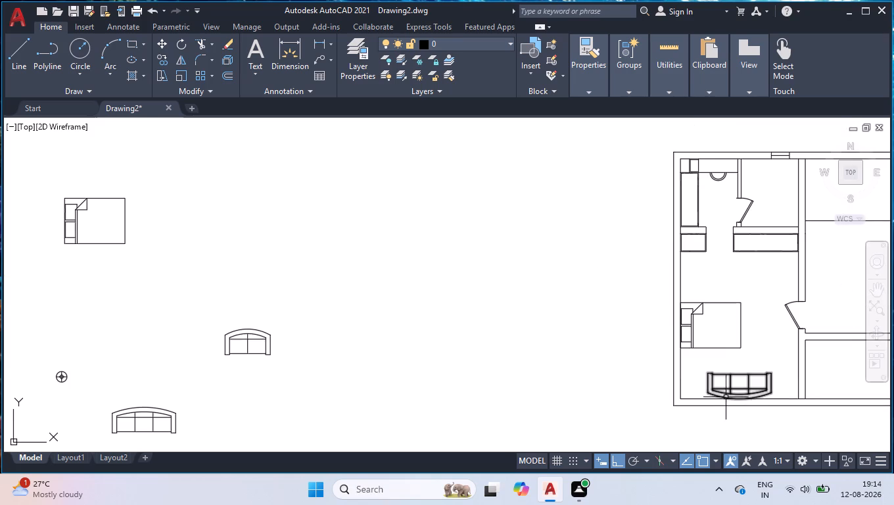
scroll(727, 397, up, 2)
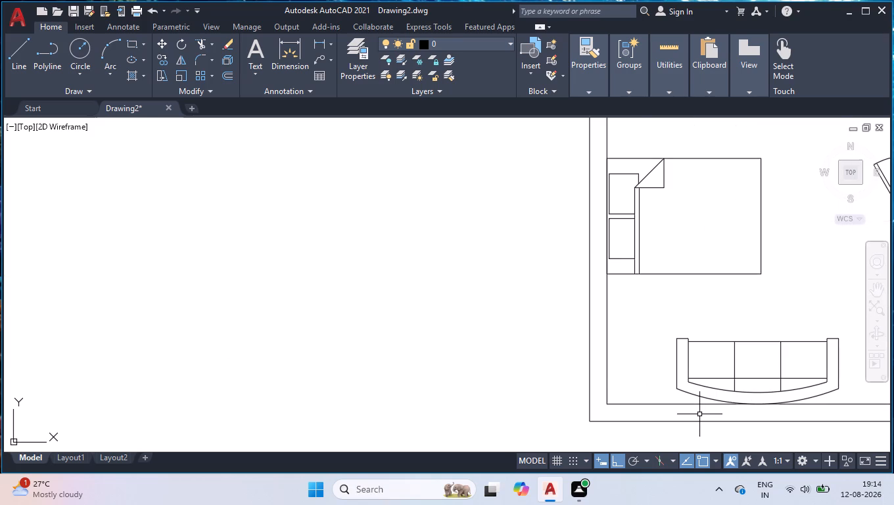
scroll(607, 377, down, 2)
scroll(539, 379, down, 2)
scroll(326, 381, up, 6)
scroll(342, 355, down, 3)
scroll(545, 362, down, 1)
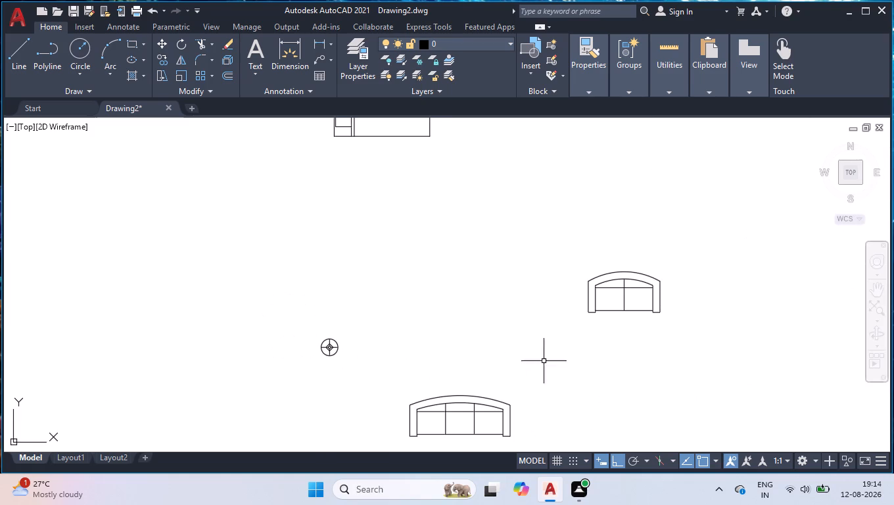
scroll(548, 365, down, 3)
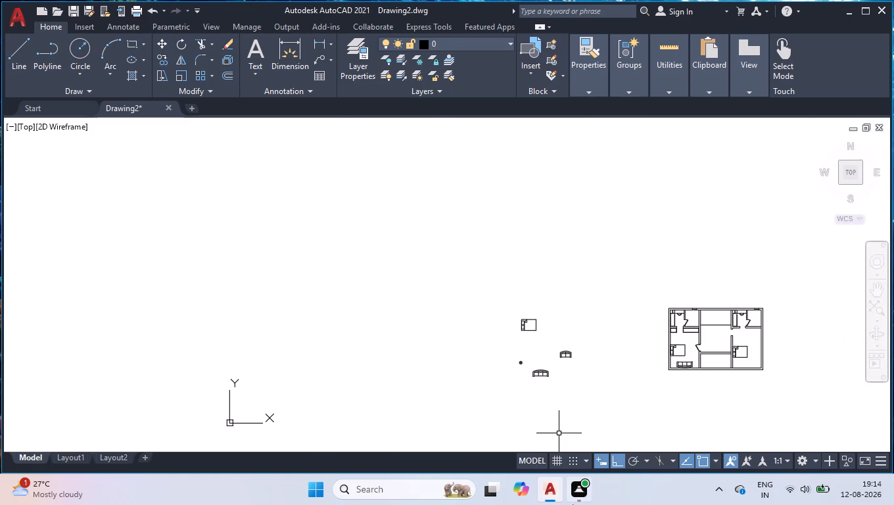
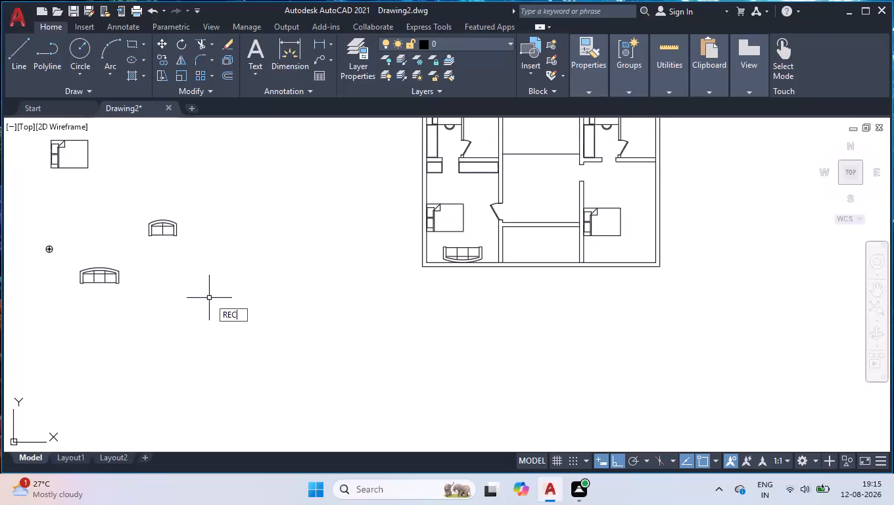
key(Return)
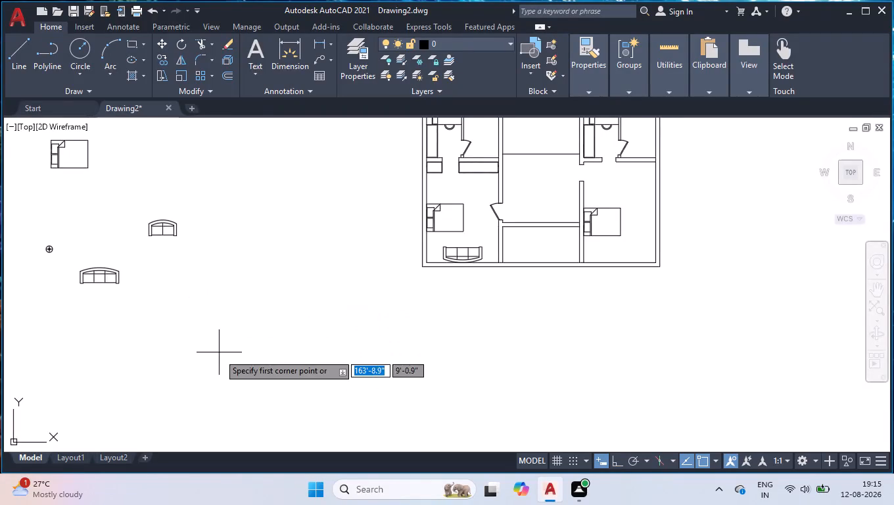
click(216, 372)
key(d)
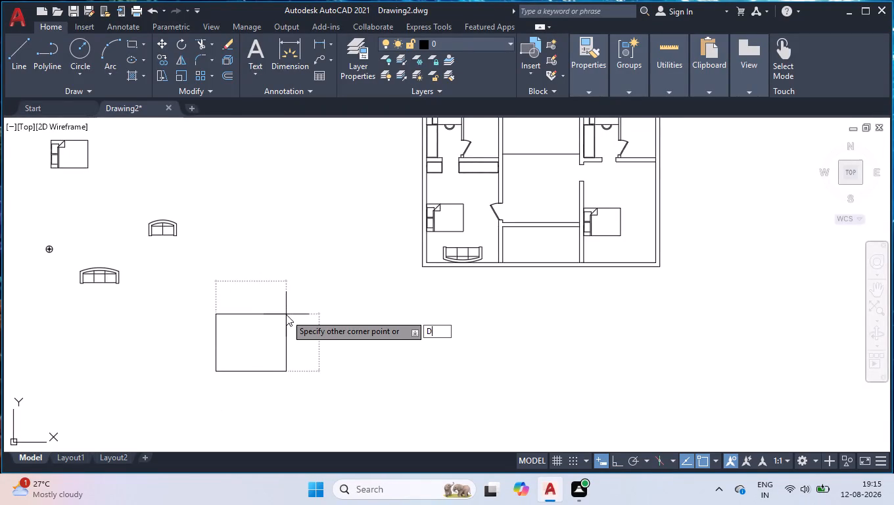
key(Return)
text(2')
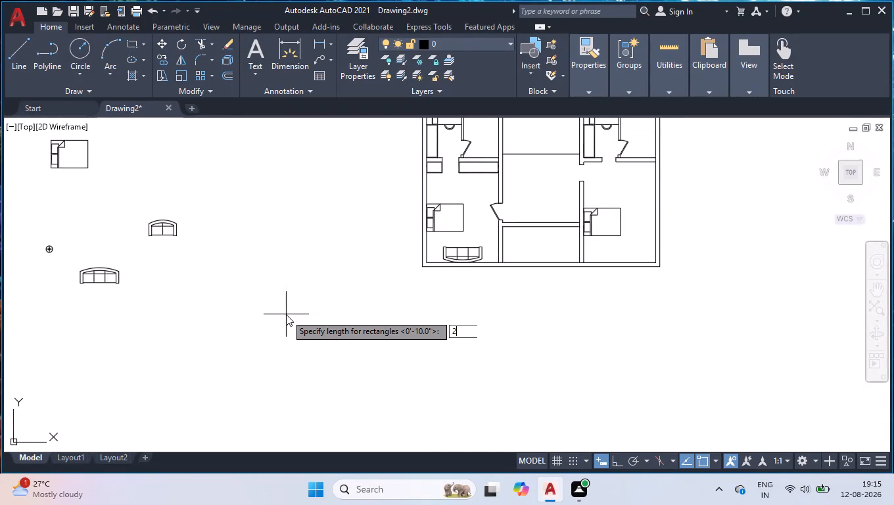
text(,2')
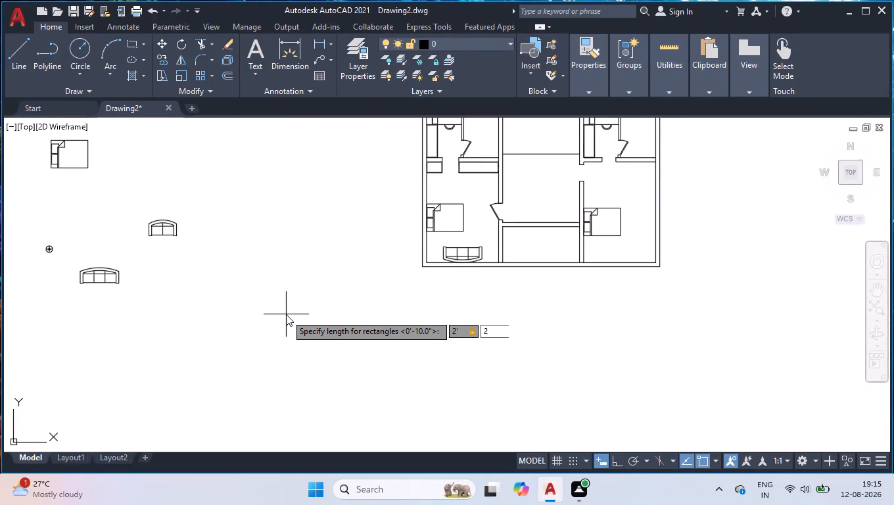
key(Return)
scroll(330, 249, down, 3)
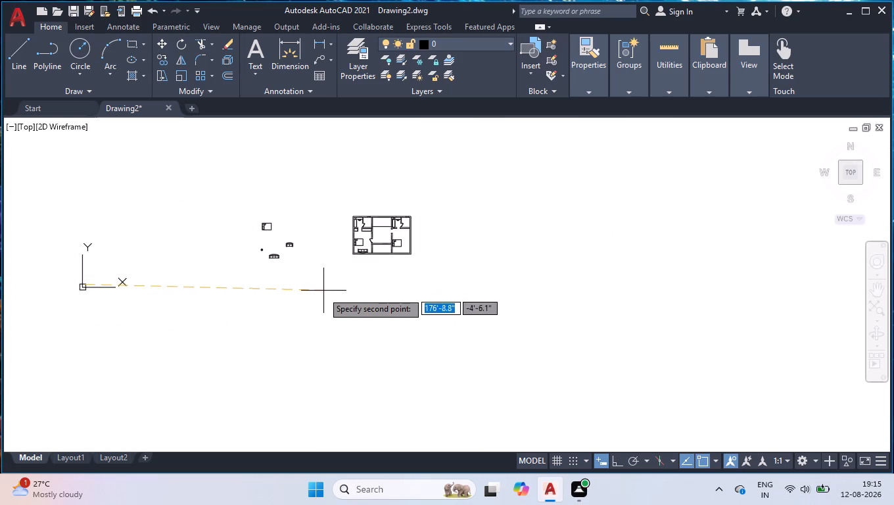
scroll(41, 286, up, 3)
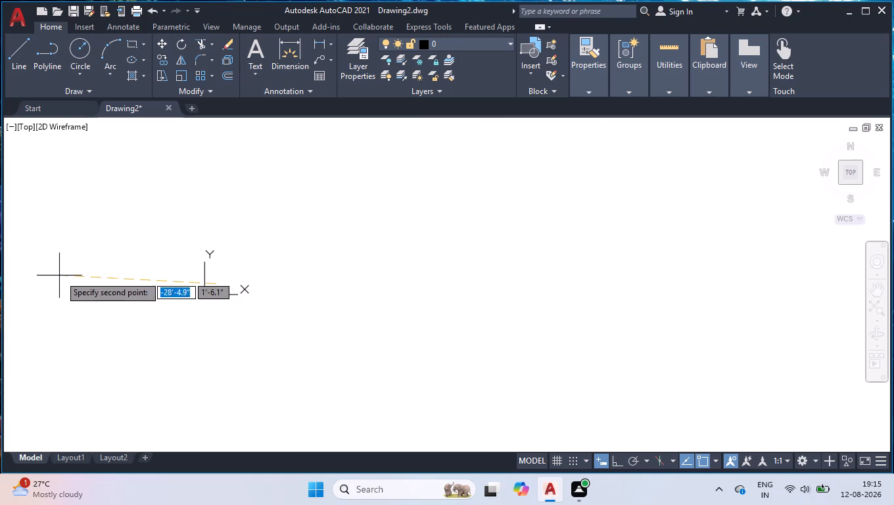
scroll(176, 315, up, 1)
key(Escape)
Draw a 2' by 2' square with the Rectangle dimensions option in the empty area between the loose sofas and the floor plan.
scroll(380, 279, down, 3)
scroll(441, 295, down, 3)
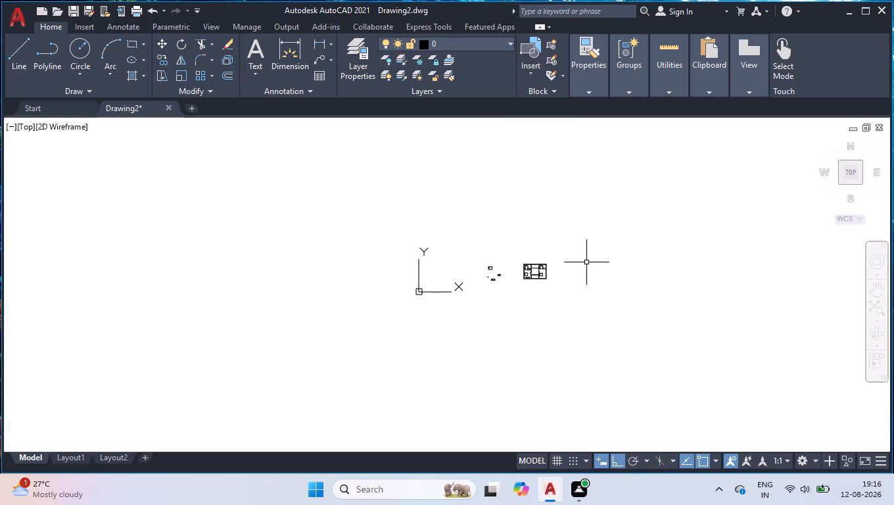
scroll(485, 258, up, 3)
scroll(738, 410, up, 2)
scroll(362, 283, down, 1)
scroll(310, 201, up, 1)
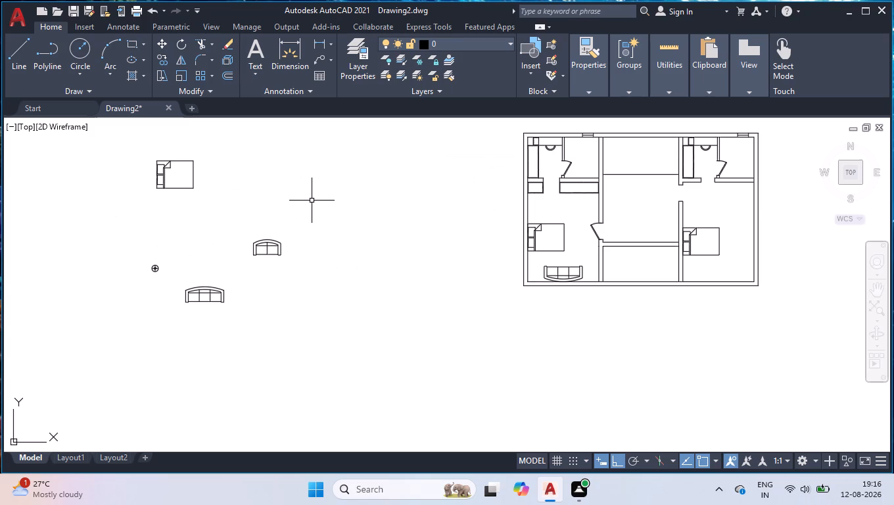
text(RE)
key(space)
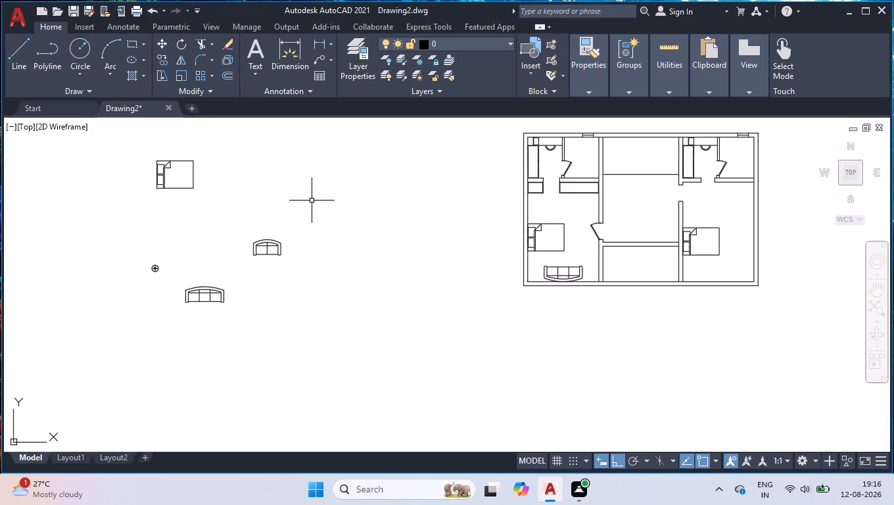
text(REC)
key(Return)
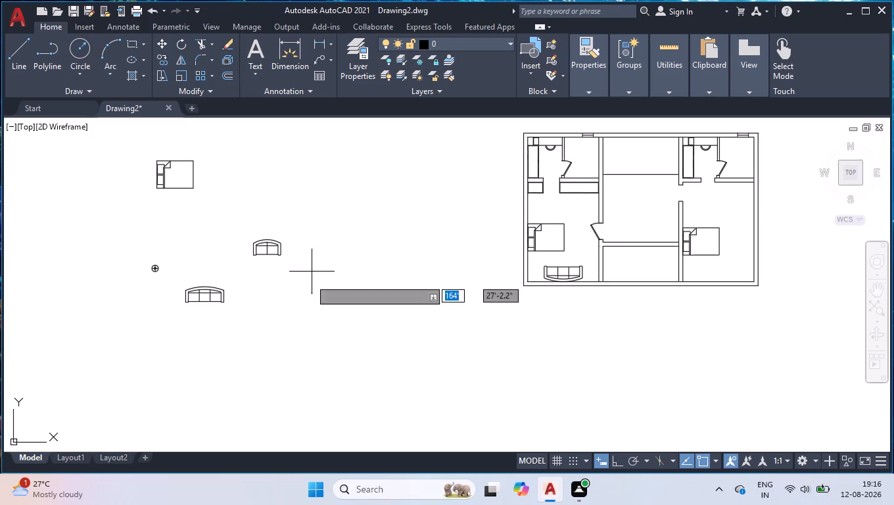
click(287, 337)
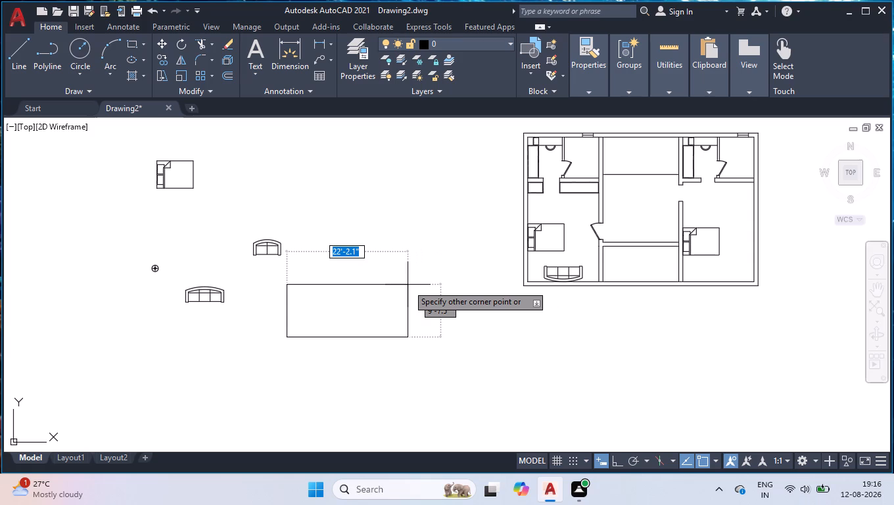
key(d)
key(Return)
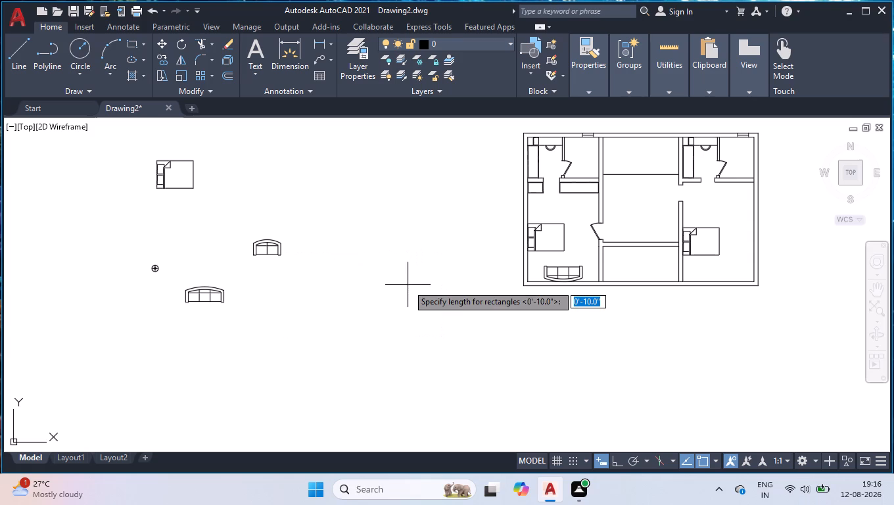
text(2')
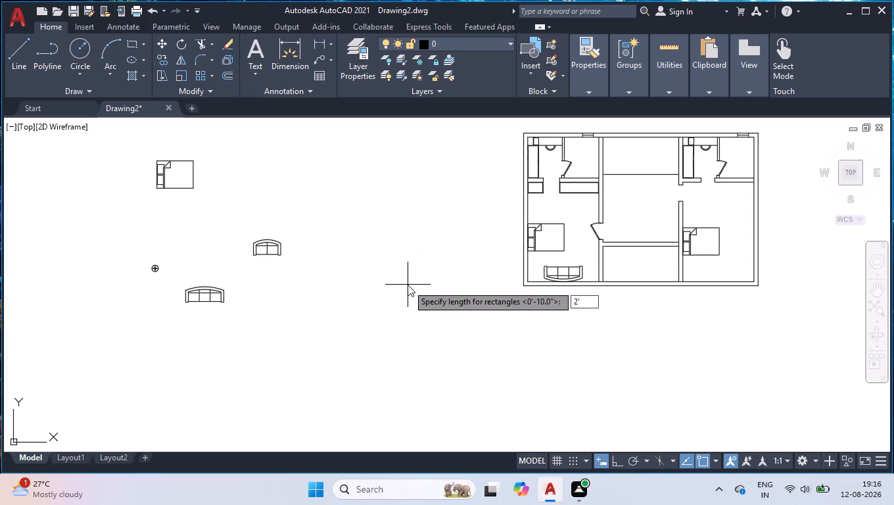
key(Return)
text(2')
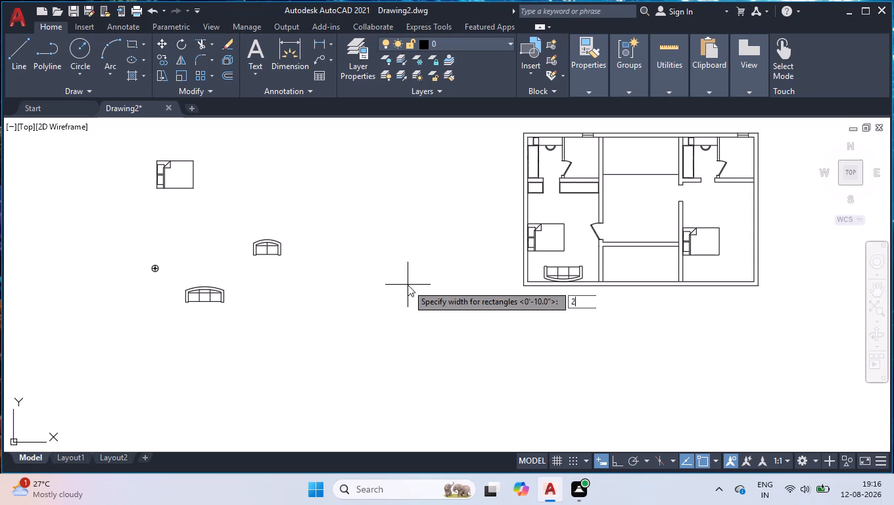
key(Return)
click(407, 285)
Move the 2' square from its lower-right corner into the west bedroom's south-west corner, between the west wall and the sofa.
scroll(321, 340, up, 3)
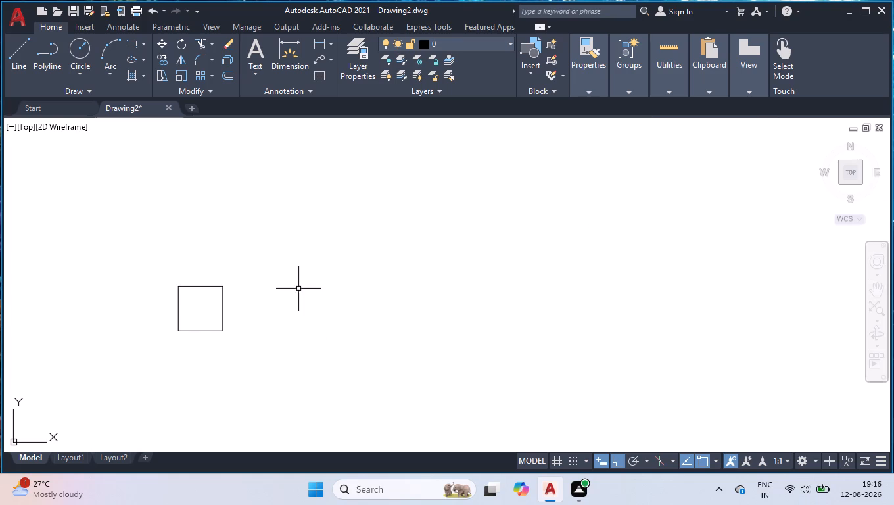
click(298, 285)
click(156, 364)
text(MOVE)
key(Return)
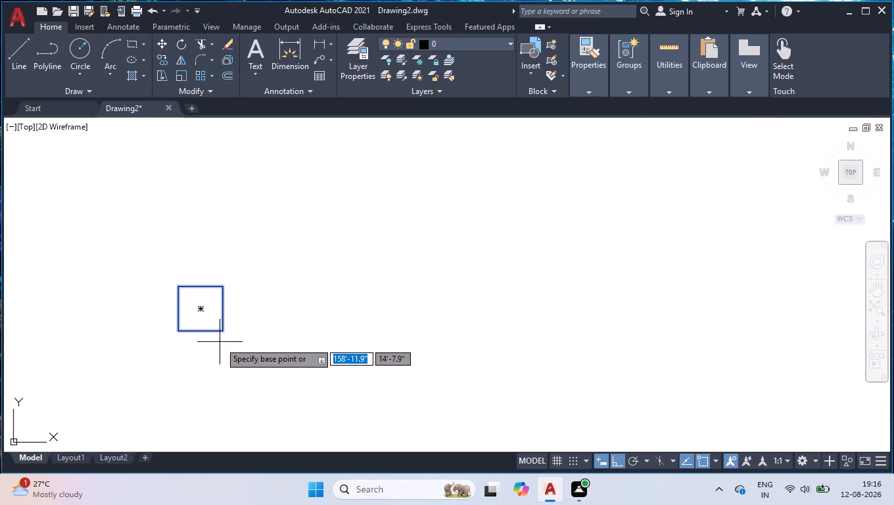
click(220, 329)
scroll(507, 297, down, 4)
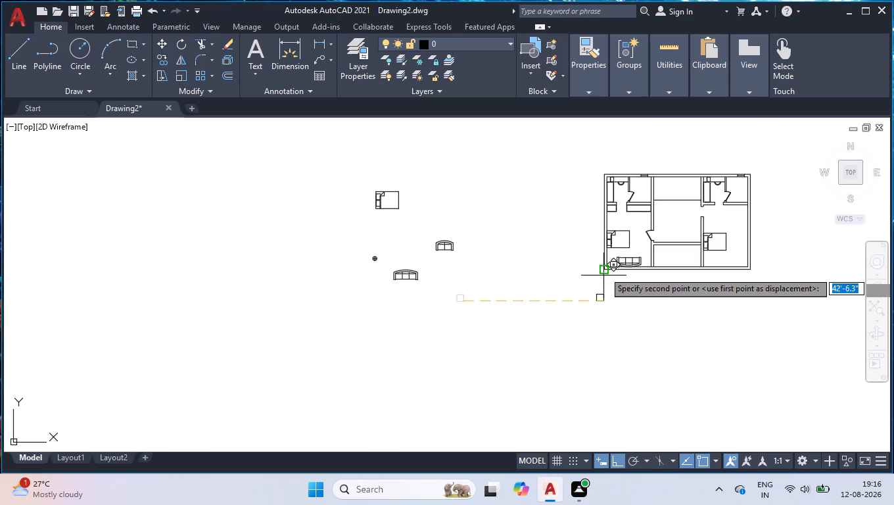
scroll(606, 263, up, 3)
click(628, 466)
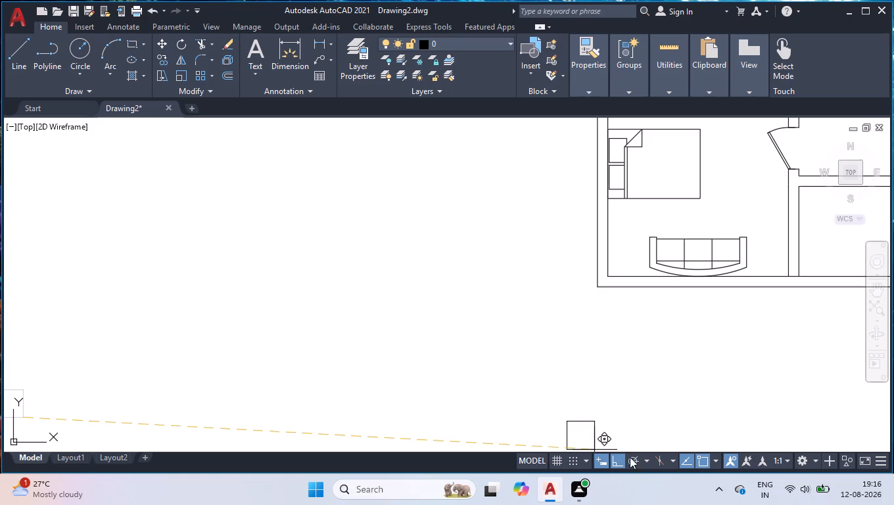
scroll(644, 274, up, 2)
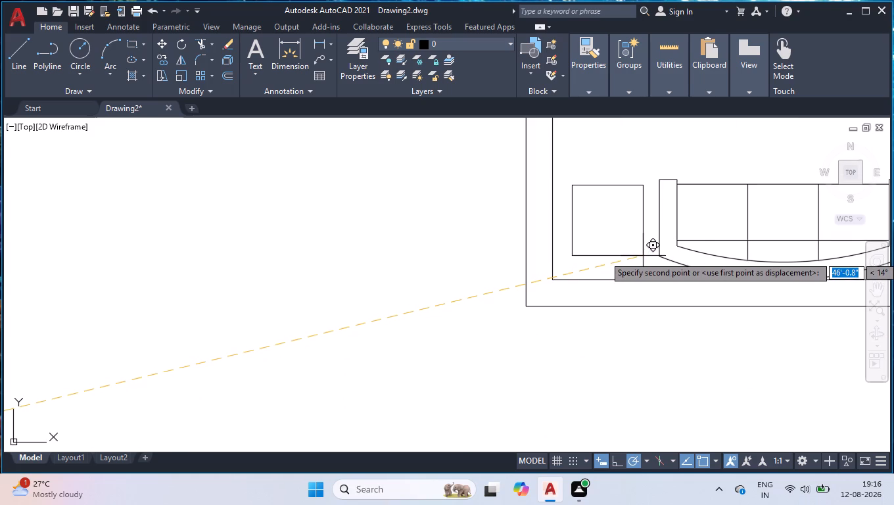
click(644, 256)
Move the loose lamp by its centre onto the square side table in the west bedroom, toward the table's north-east corner.
scroll(295, 256, down, 2)
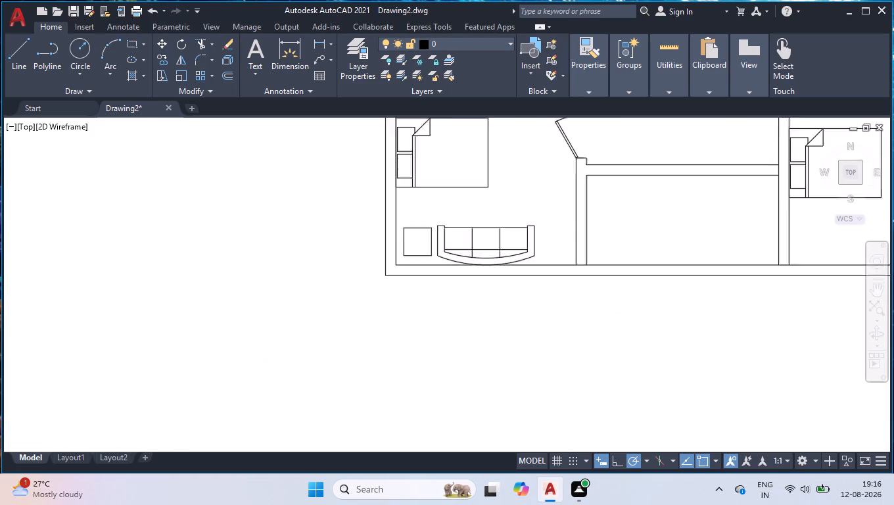
scroll(295, 256, down, 4)
scroll(127, 271, up, 3)
click(315, 247)
click(226, 293)
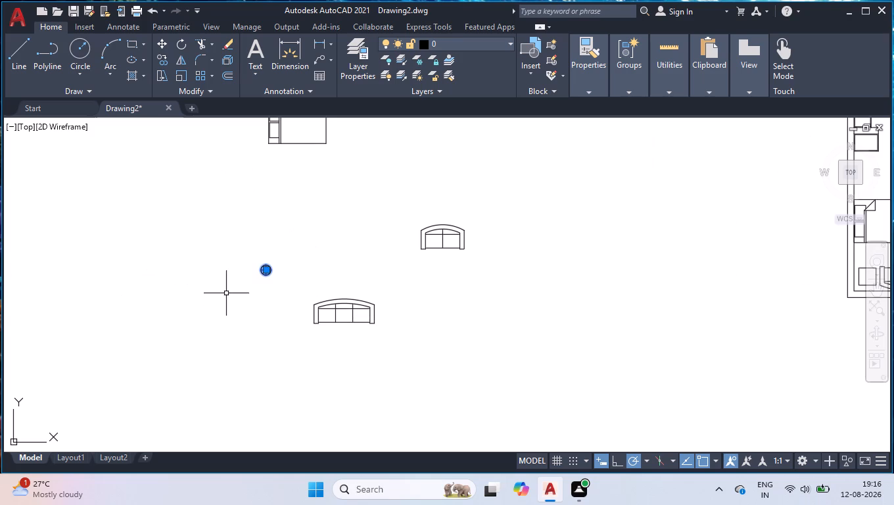
text(MOVE)
key(Return)
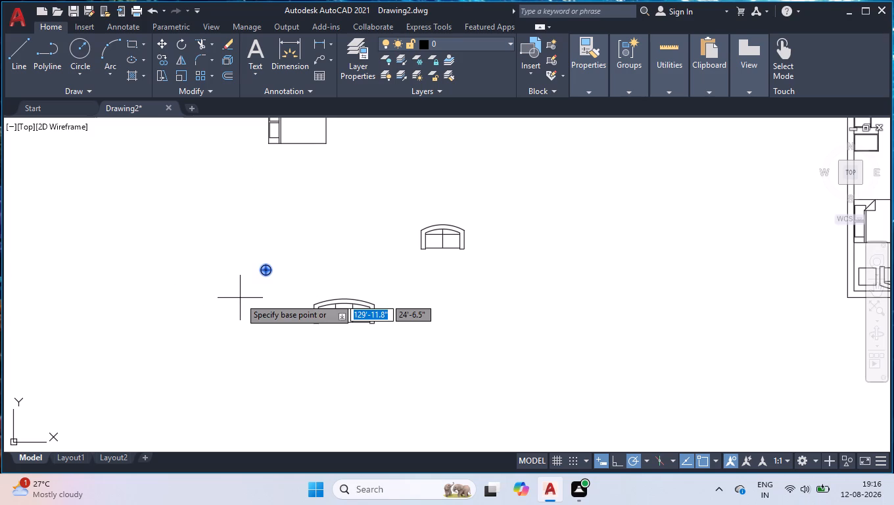
scroll(248, 294, up, 4)
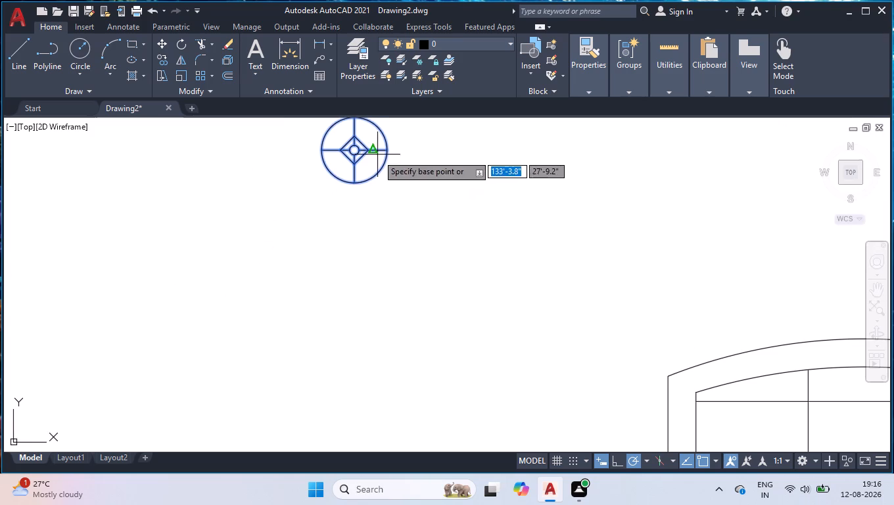
scroll(367, 195, down, 2)
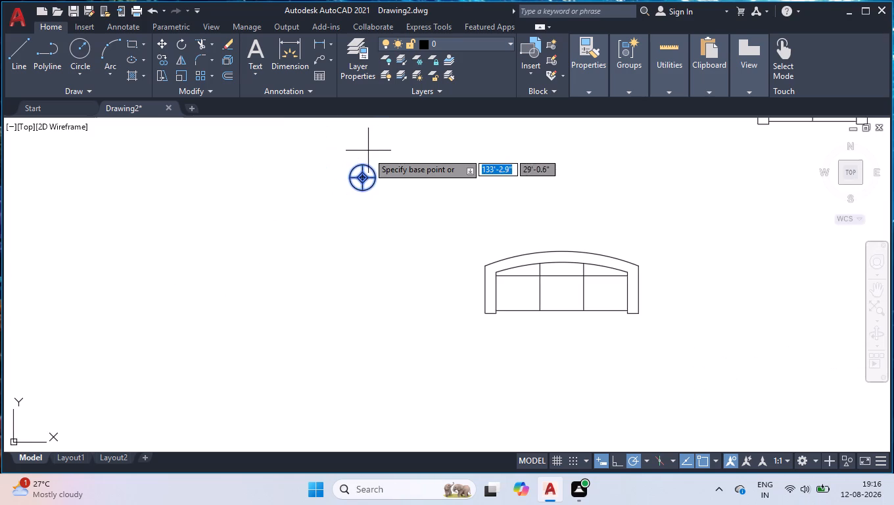
scroll(369, 161, up, 3)
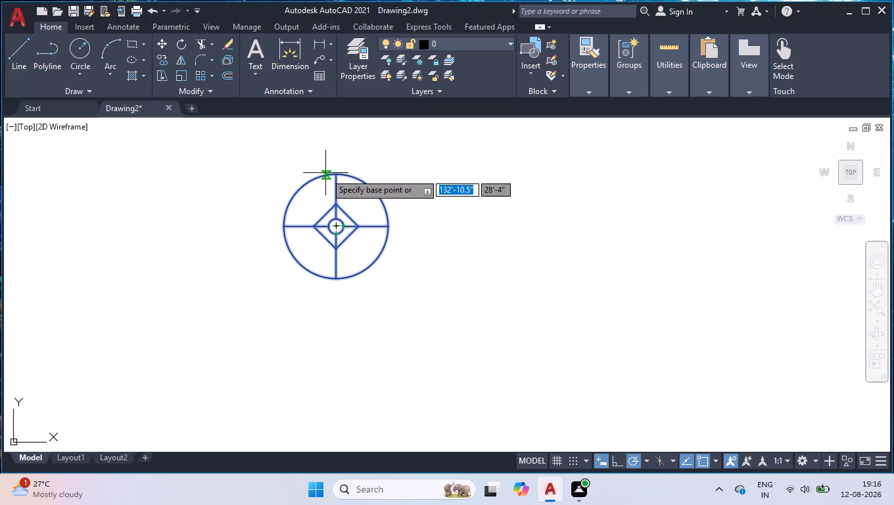
click(338, 225)
scroll(534, 284, down, 4)
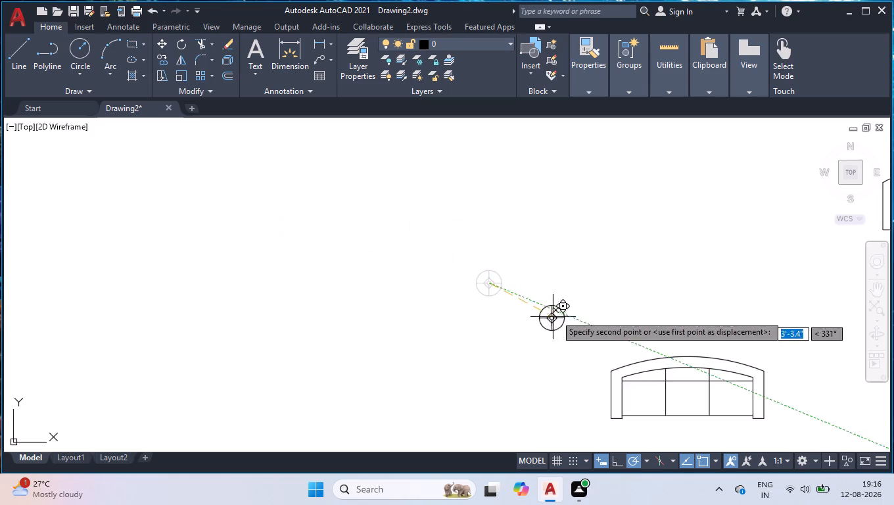
scroll(592, 297, down, 3)
scroll(701, 325, down, 4)
scroll(801, 315, up, 6)
scroll(674, 276, up, 3)
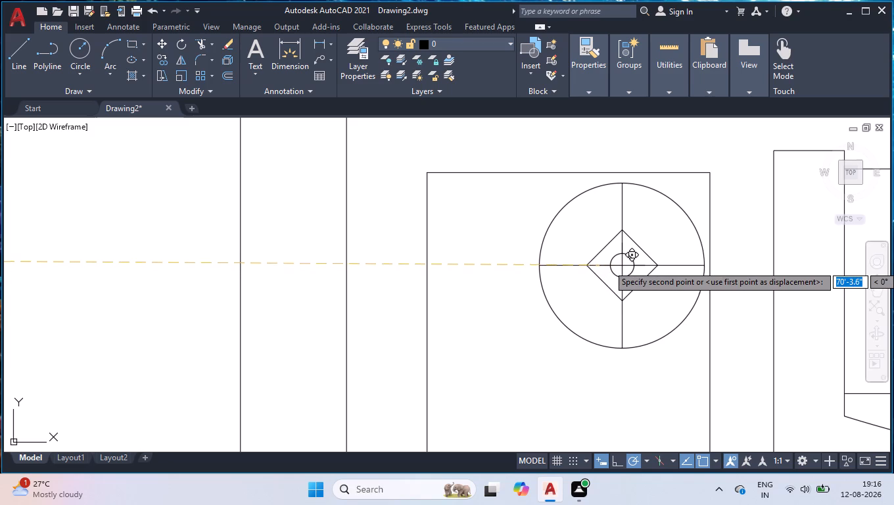
click(622, 265)
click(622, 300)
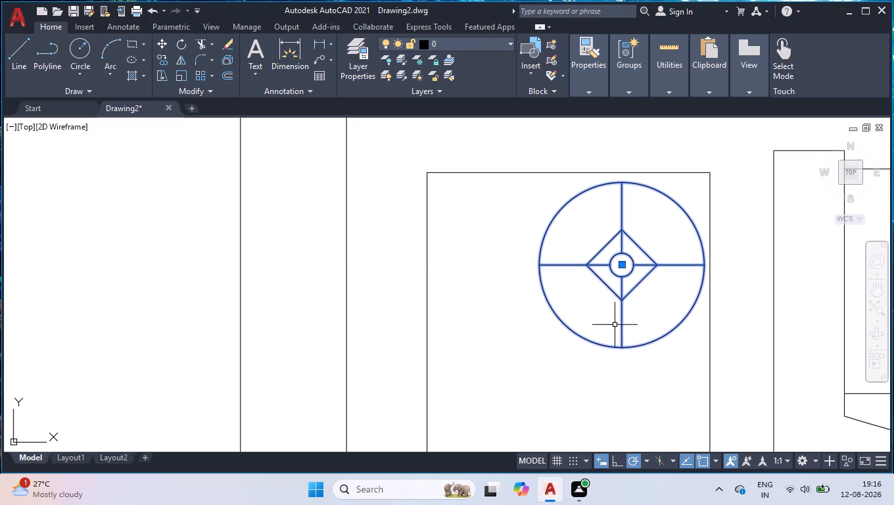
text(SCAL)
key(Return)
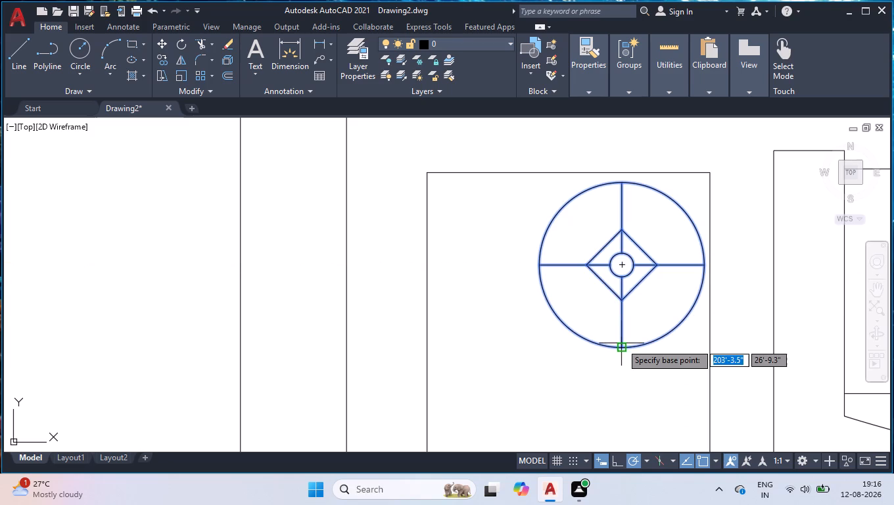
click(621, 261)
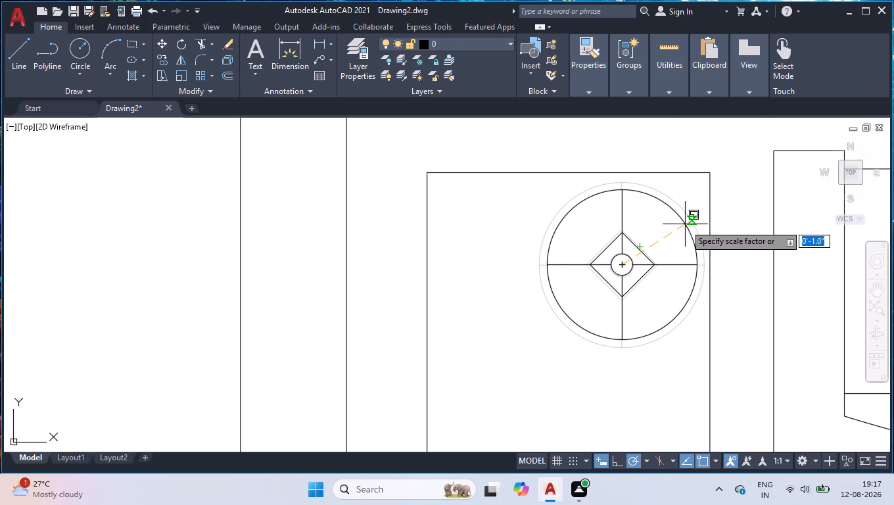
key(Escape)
Copy the loose three-seat sofa by its back midpoint into the central room, against the midpoint of the room's northern line.
scroll(691, 236, down, 1)
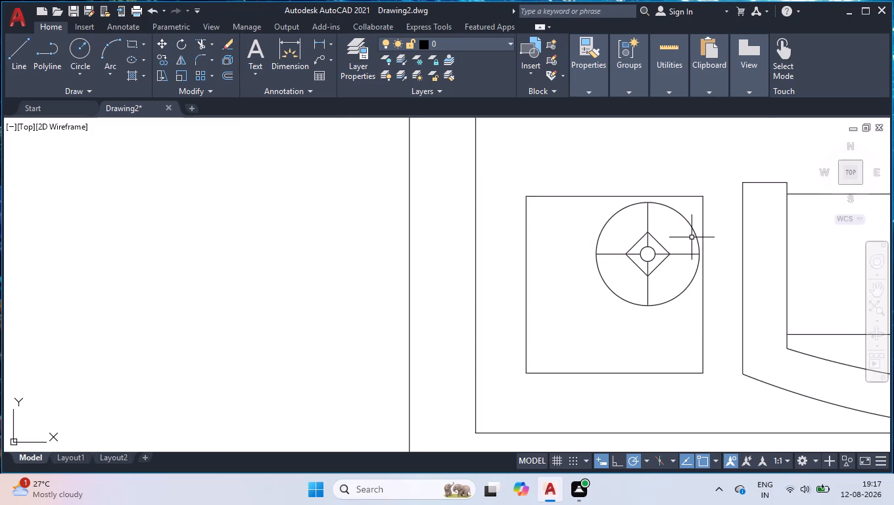
scroll(695, 260, down, 5)
scroll(766, 280, down, 3)
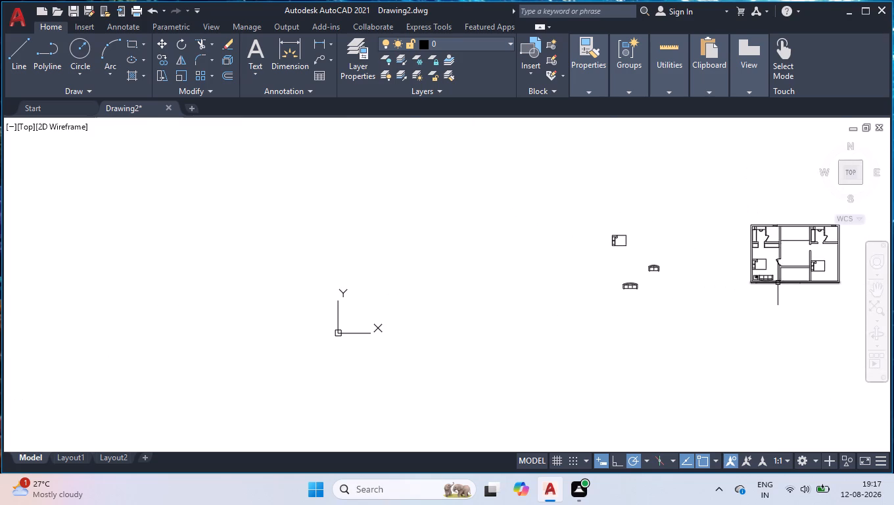
scroll(848, 256, up, 2)
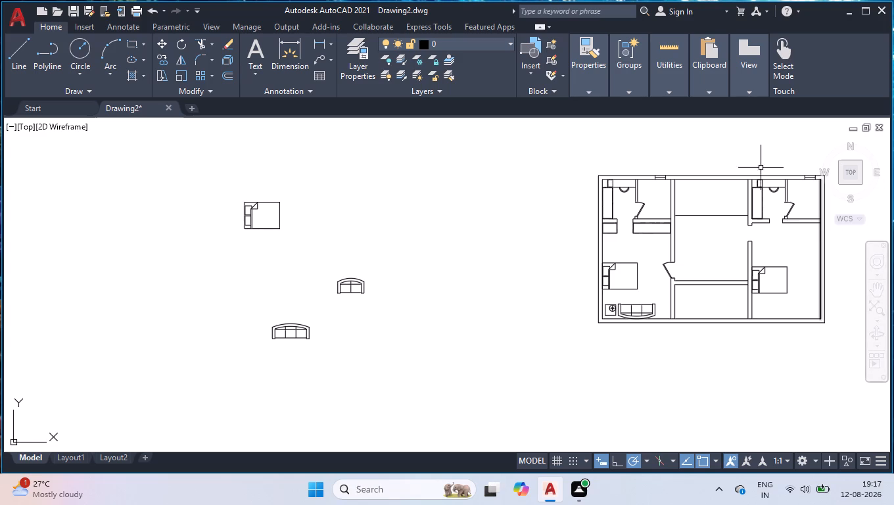
click(348, 345)
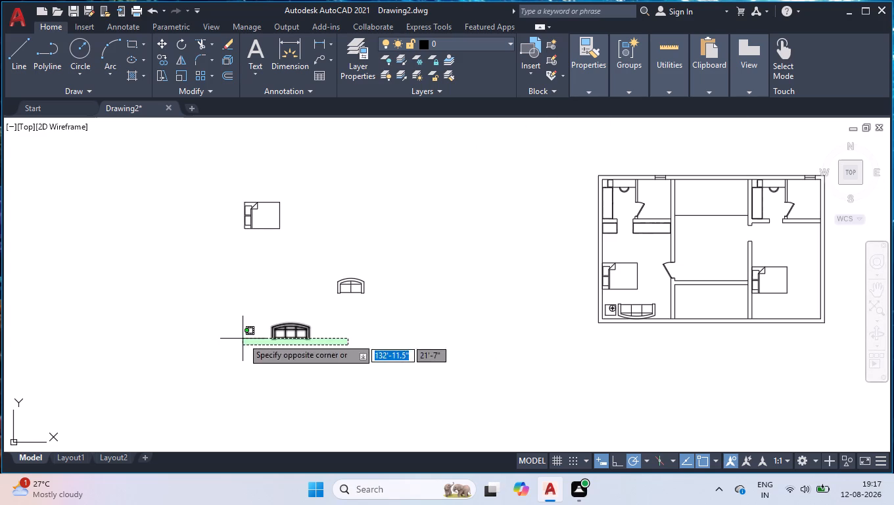
click(271, 316)
text(COP)
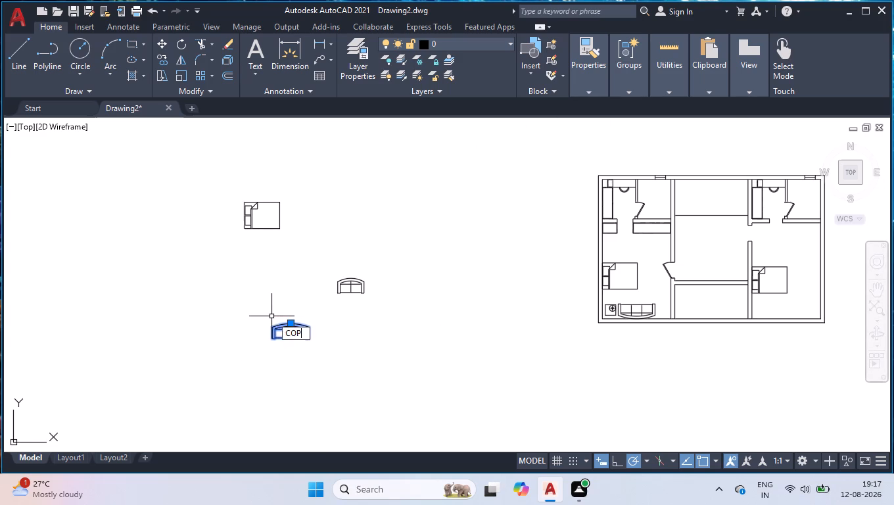
key(Return)
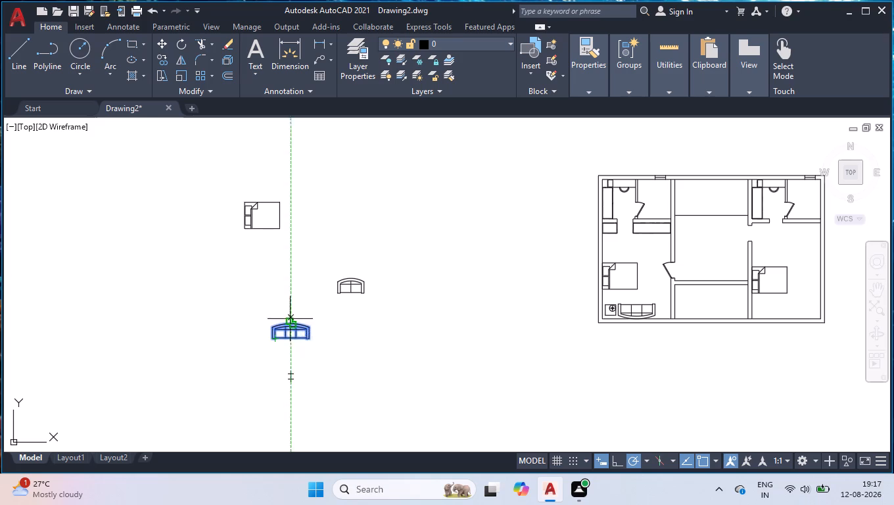
click(289, 322)
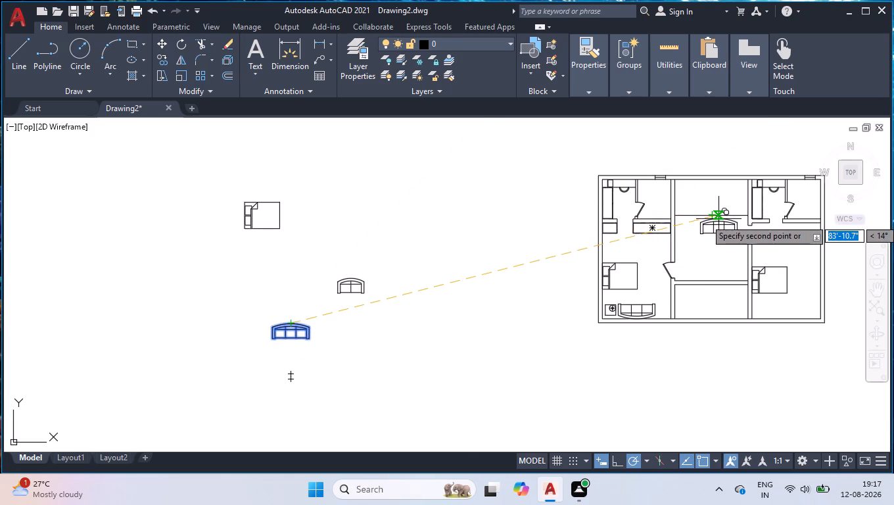
scroll(716, 218, up, 3)
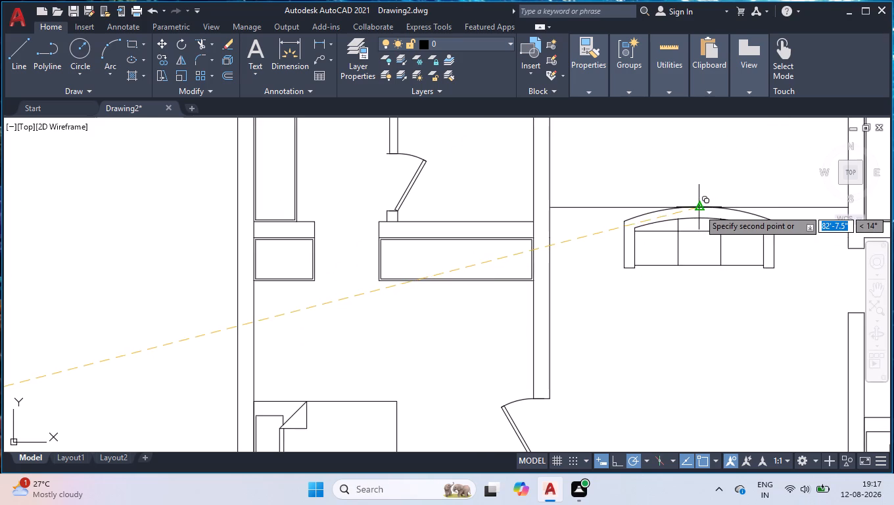
click(698, 209)
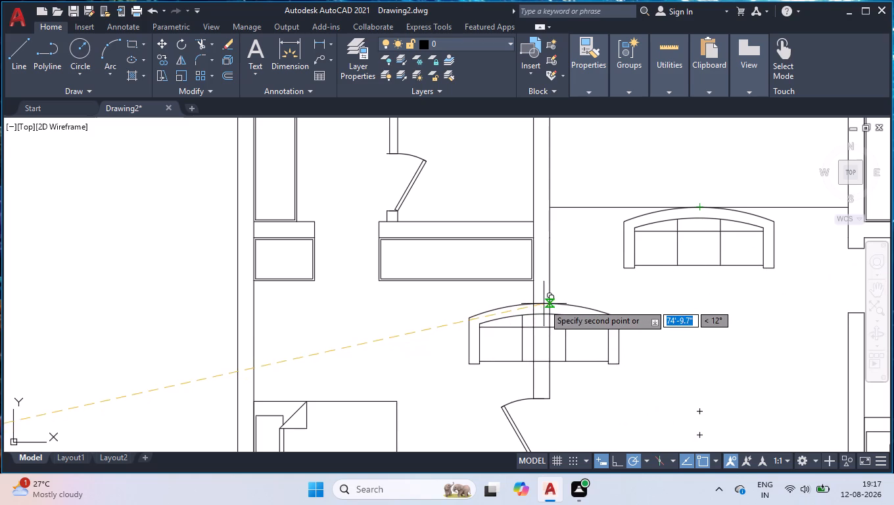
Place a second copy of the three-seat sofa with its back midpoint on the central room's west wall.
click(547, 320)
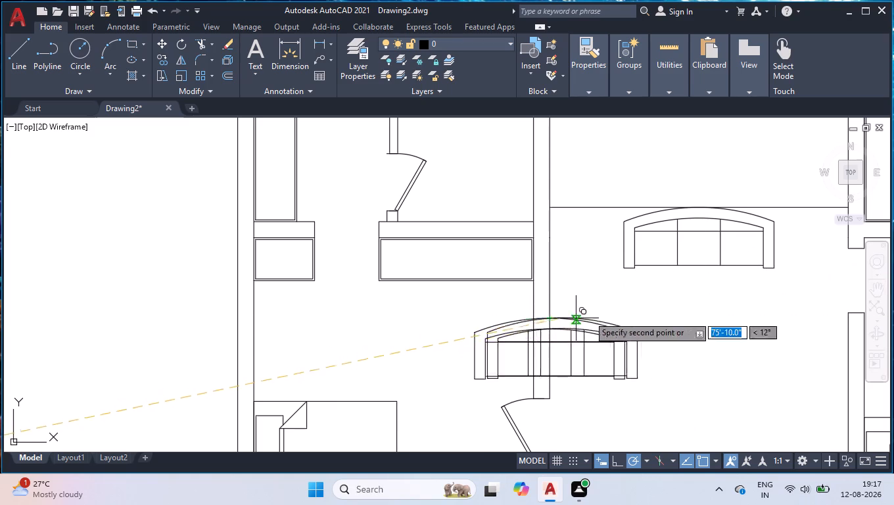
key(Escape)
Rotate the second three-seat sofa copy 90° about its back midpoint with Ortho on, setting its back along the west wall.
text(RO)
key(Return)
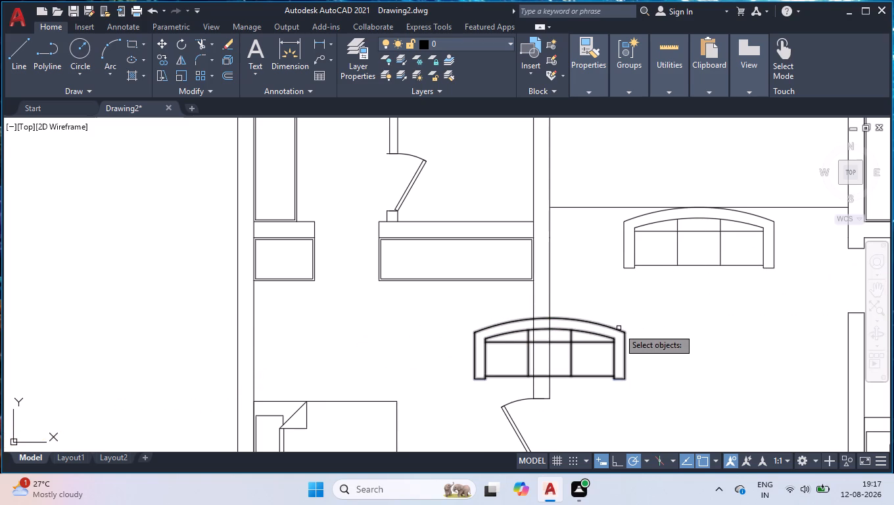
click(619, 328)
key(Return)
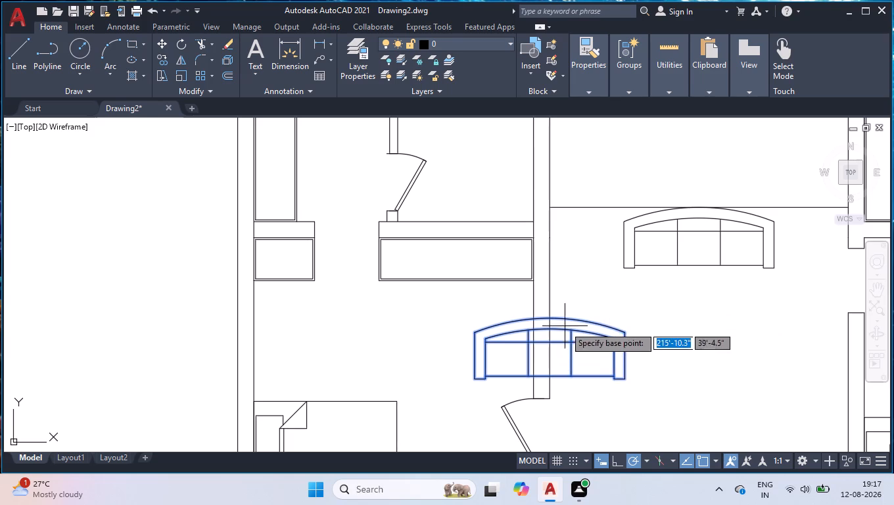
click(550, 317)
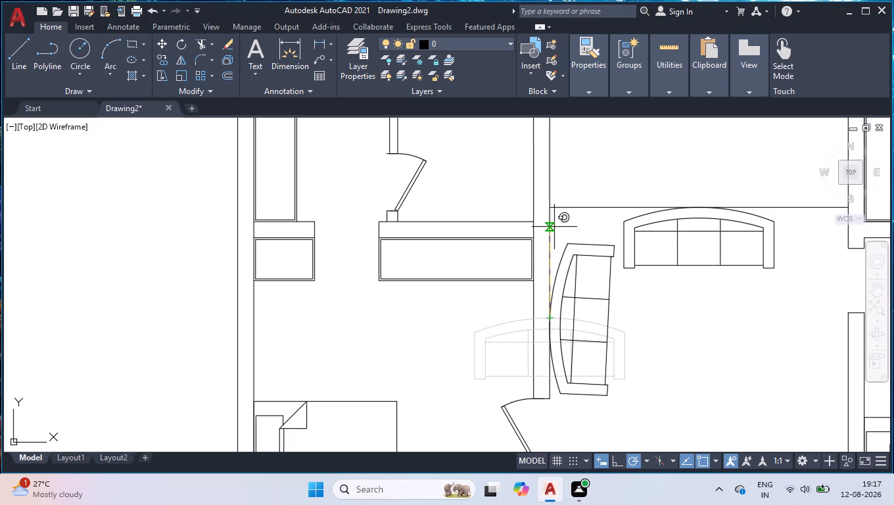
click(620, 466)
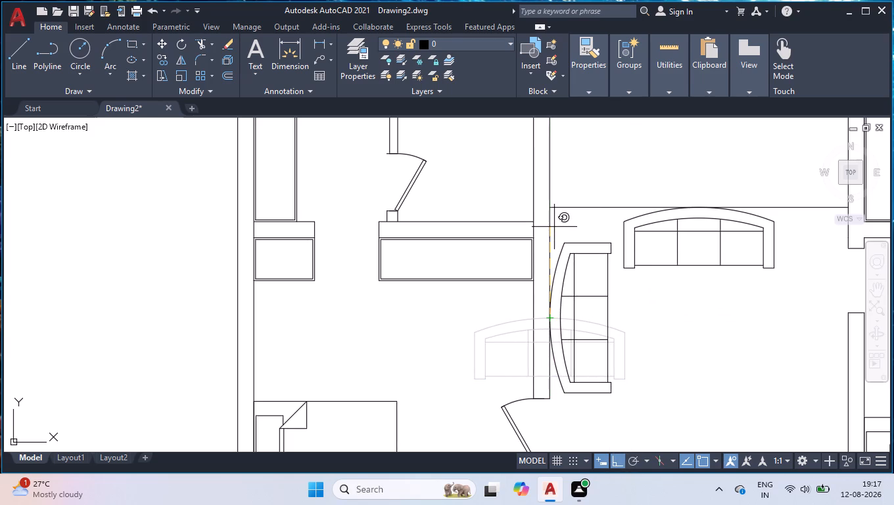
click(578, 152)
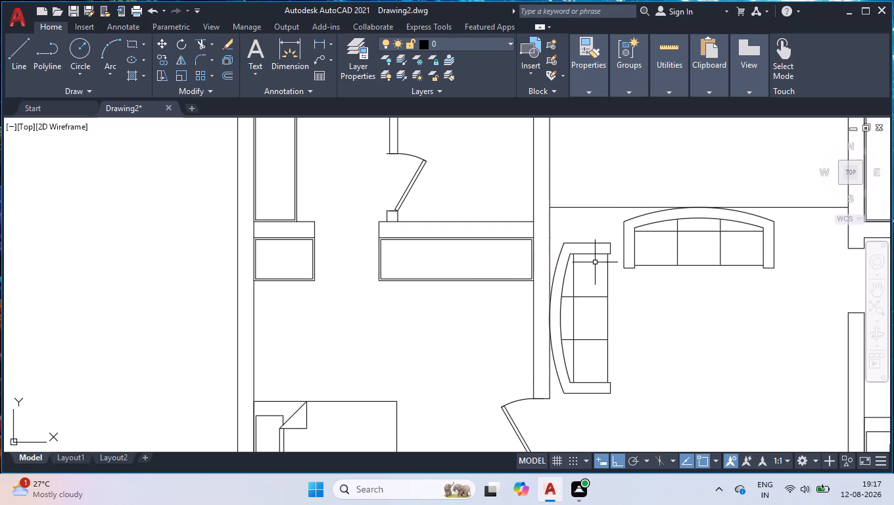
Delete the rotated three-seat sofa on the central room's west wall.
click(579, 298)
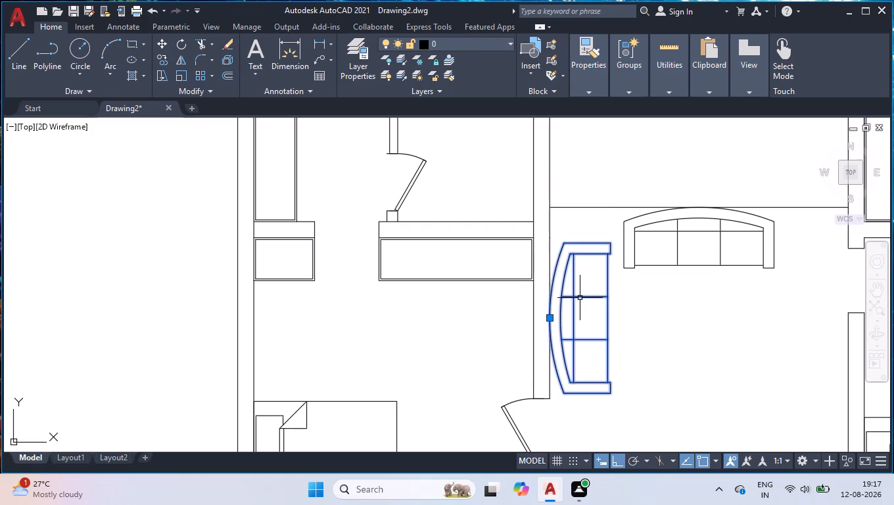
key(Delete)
Rotate the loose two-seat sofa 90° about the midpoint of its inner back curve so that its back faces west.
scroll(529, 337, down, 4)
scroll(327, 402, up, 2)
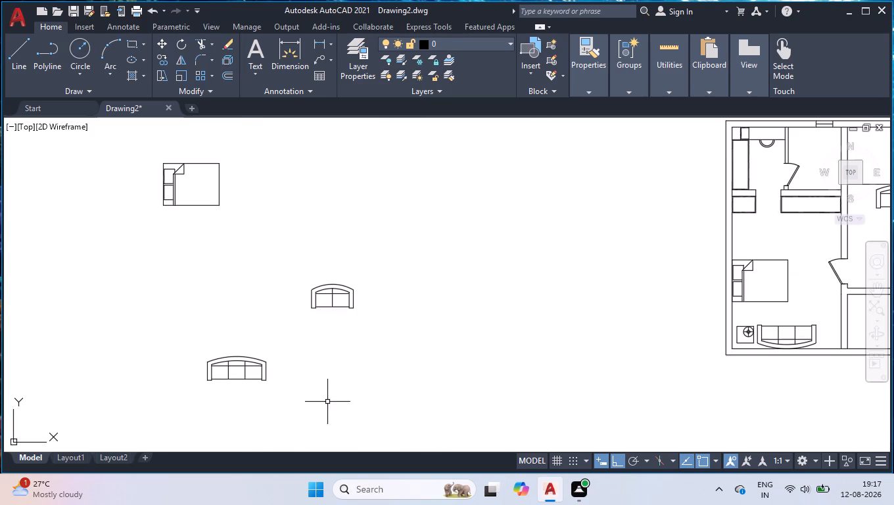
drag(402, 260, 402, 266)
click(274, 323)
text(RO)
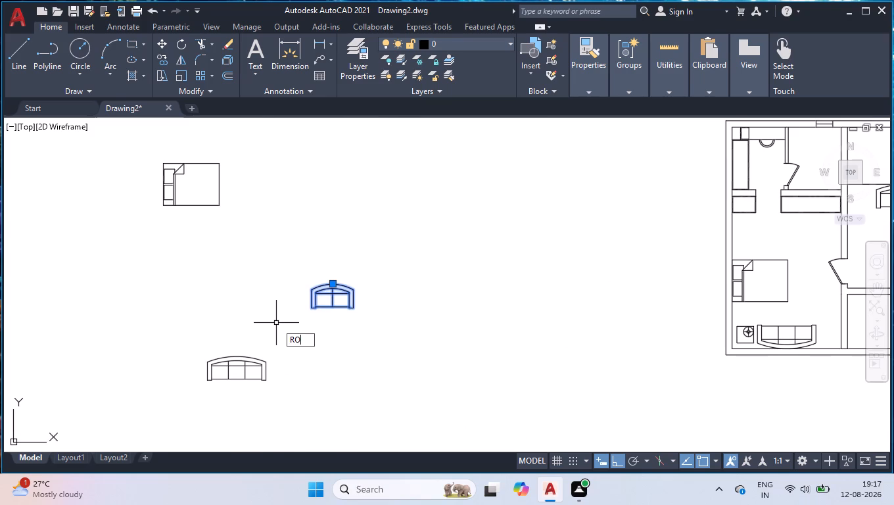
key(Return)
scroll(305, 270, up, 3)
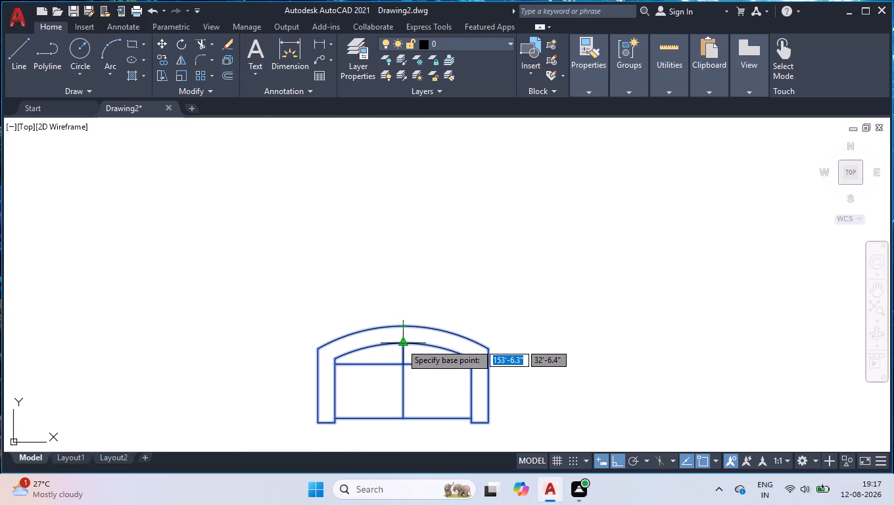
click(400, 344)
click(401, 299)
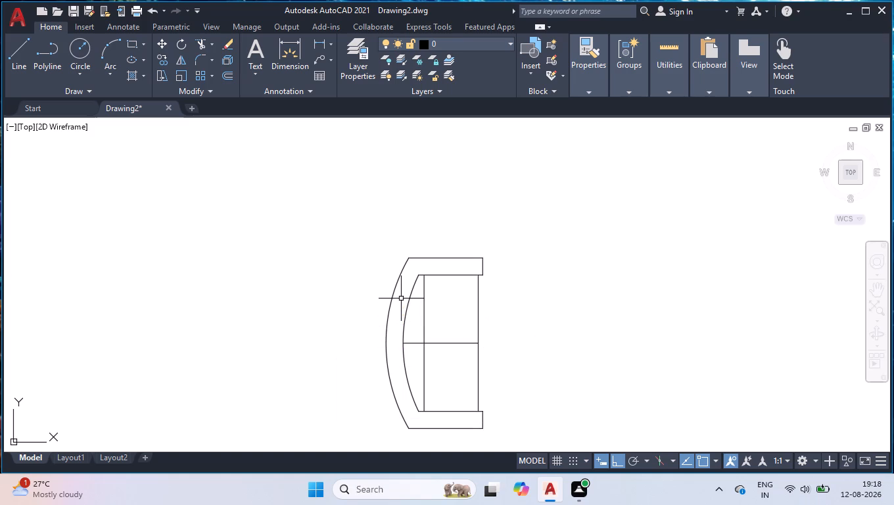
Move the rotated two-seat sofa by its back midpoint onto the central room's west wall, just south-west of the three-seat sofa.
click(404, 339)
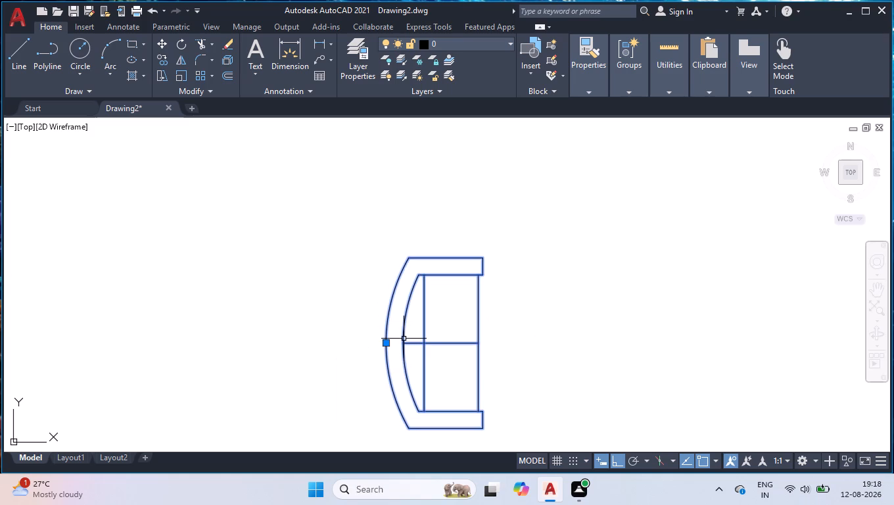
click(388, 343)
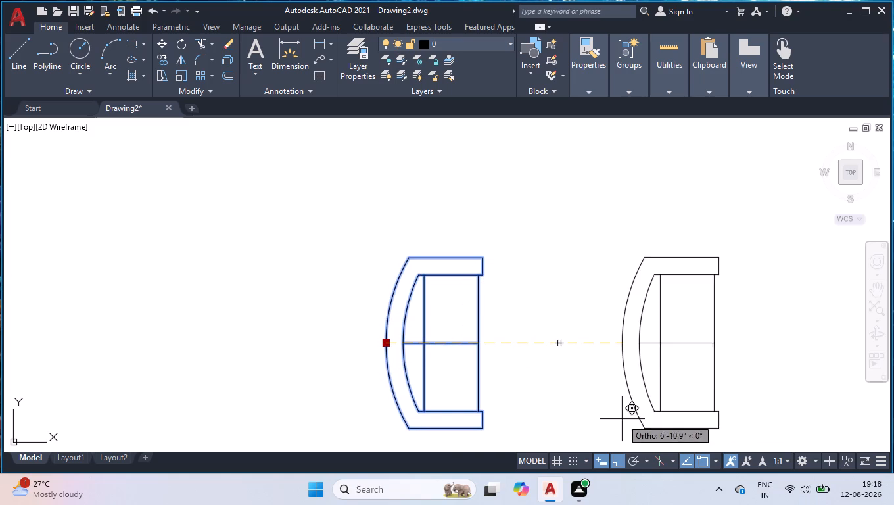
click(634, 458)
scroll(705, 369, down, 8)
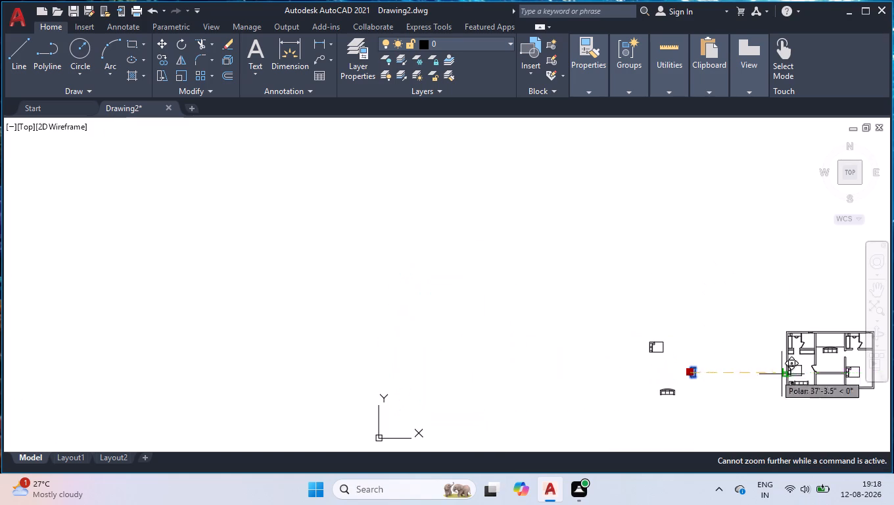
scroll(833, 366, up, 3)
scroll(768, 339, up, 4)
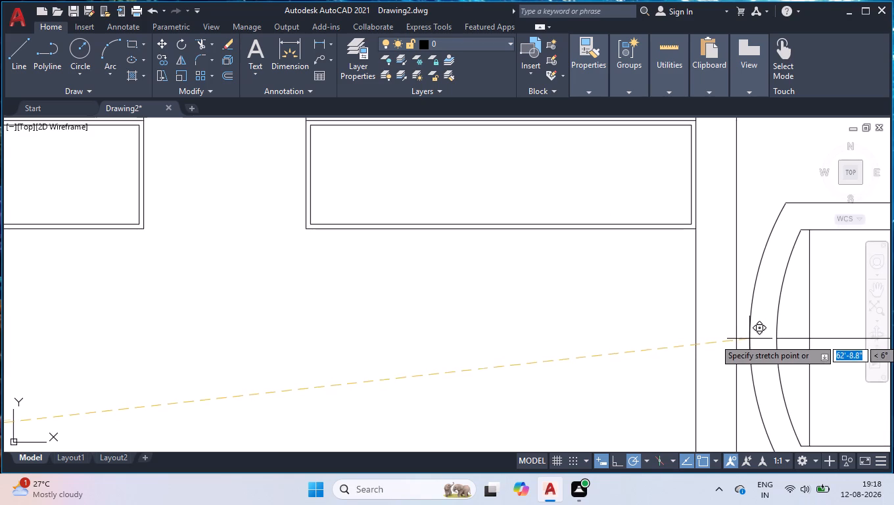
click(738, 325)
scroll(740, 331, down, 3)
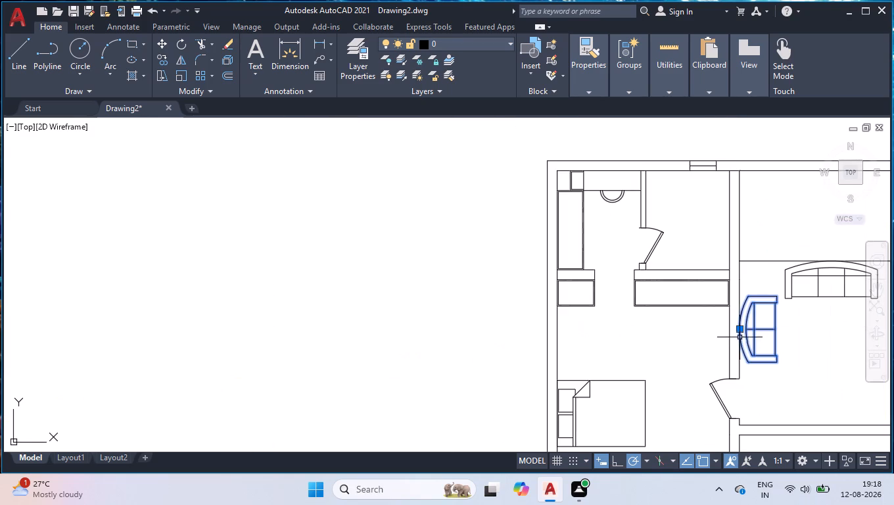
key(Escape)
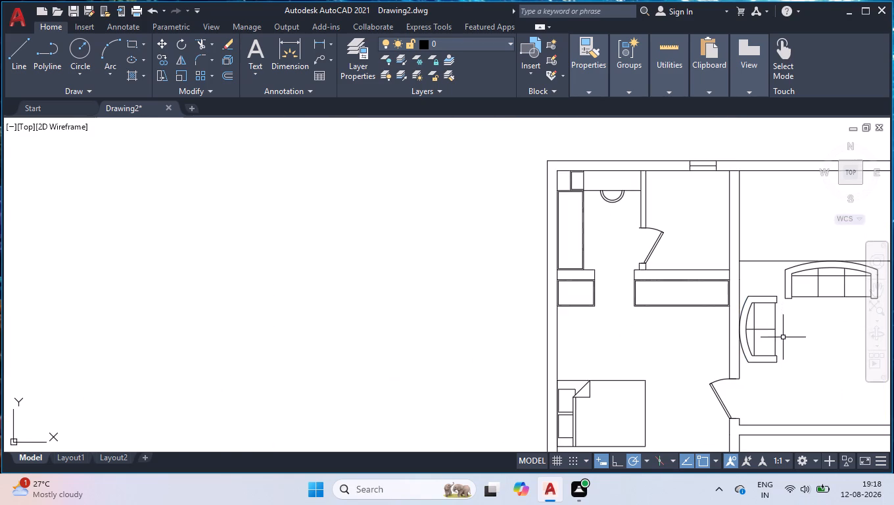
Copy the side table with its lamp from the west bedroom into the central room's corner between the two sofas.
scroll(767, 347, down, 2)
scroll(703, 408, up, 4)
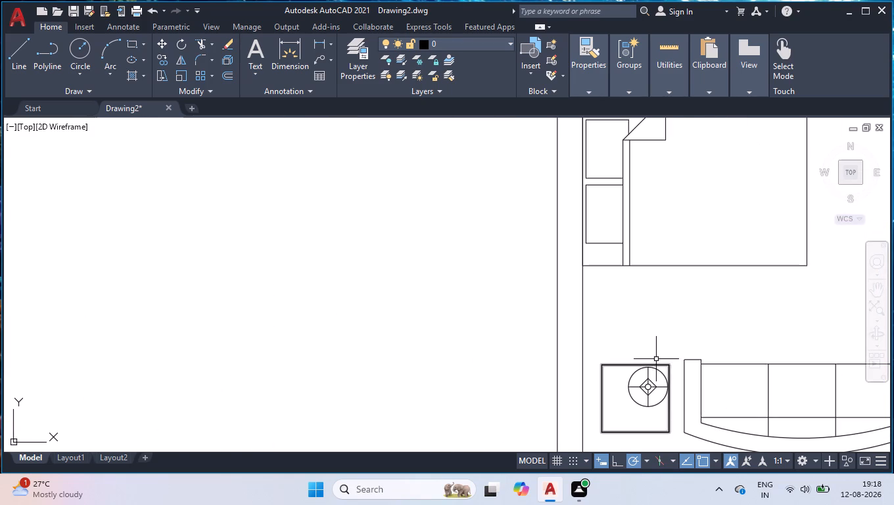
click(670, 356)
click(647, 407)
text(COP)
key(Return)
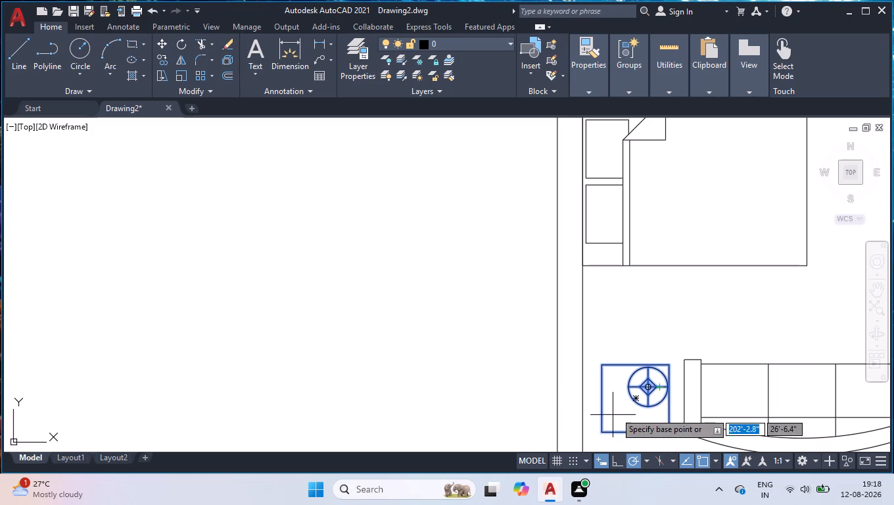
click(638, 397)
scroll(644, 387, down, 7)
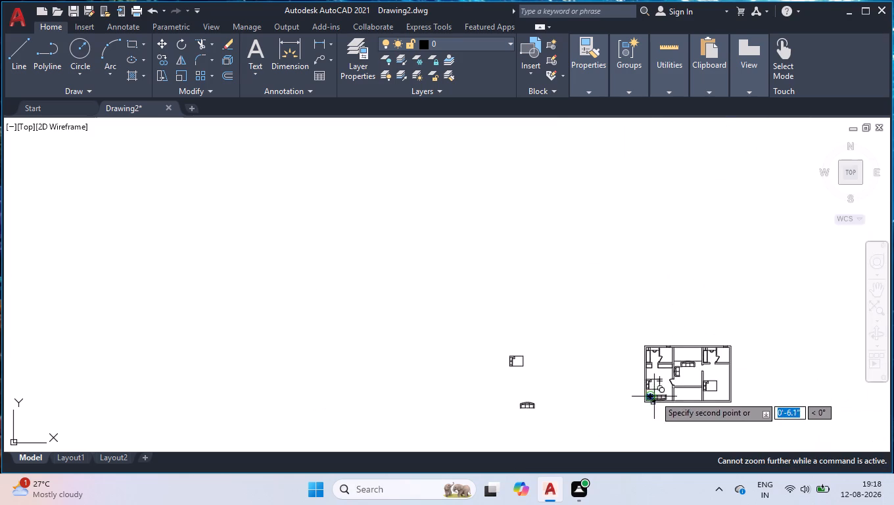
scroll(659, 380, up, 4)
scroll(811, 301, up, 2)
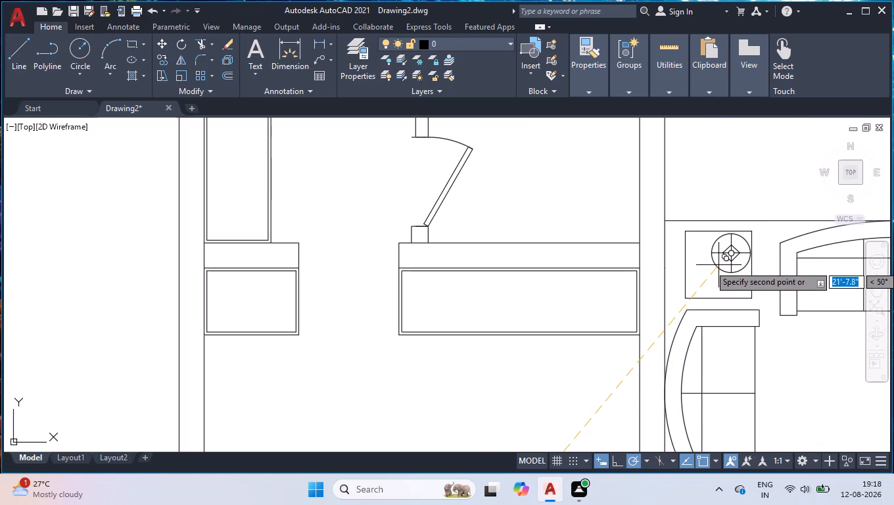
click(720, 265)
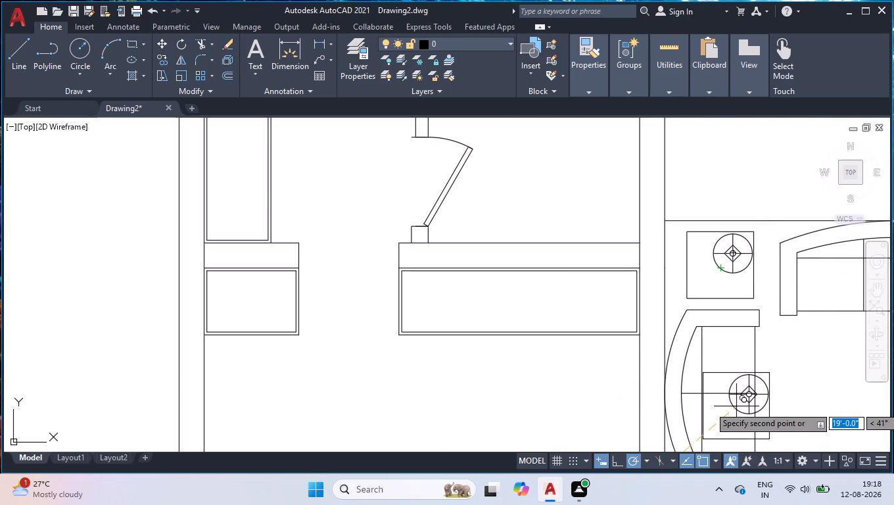
key(Escape)
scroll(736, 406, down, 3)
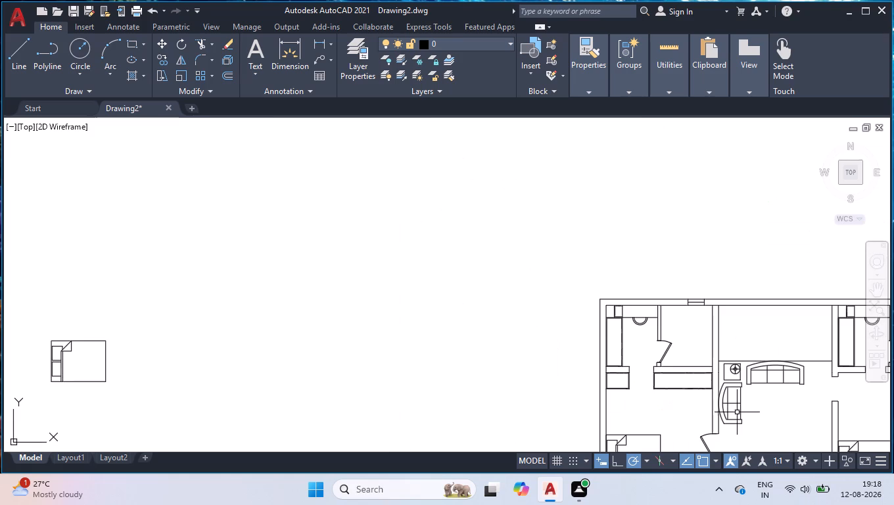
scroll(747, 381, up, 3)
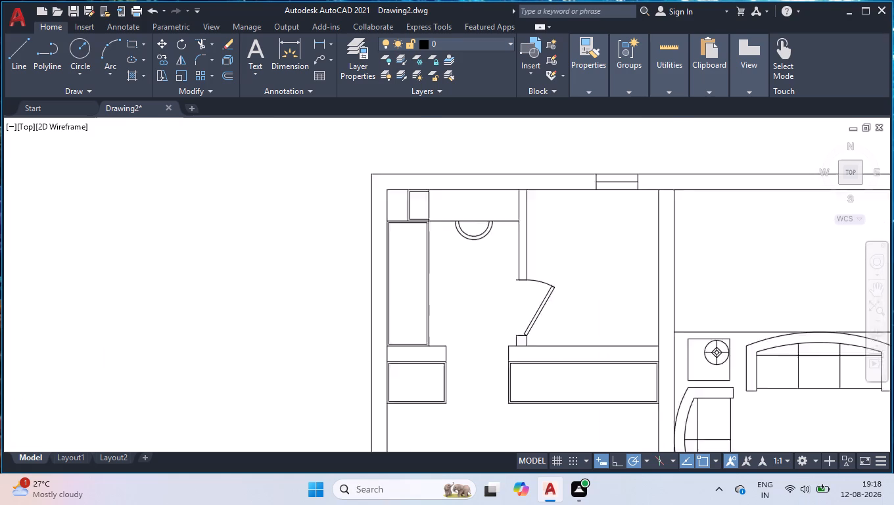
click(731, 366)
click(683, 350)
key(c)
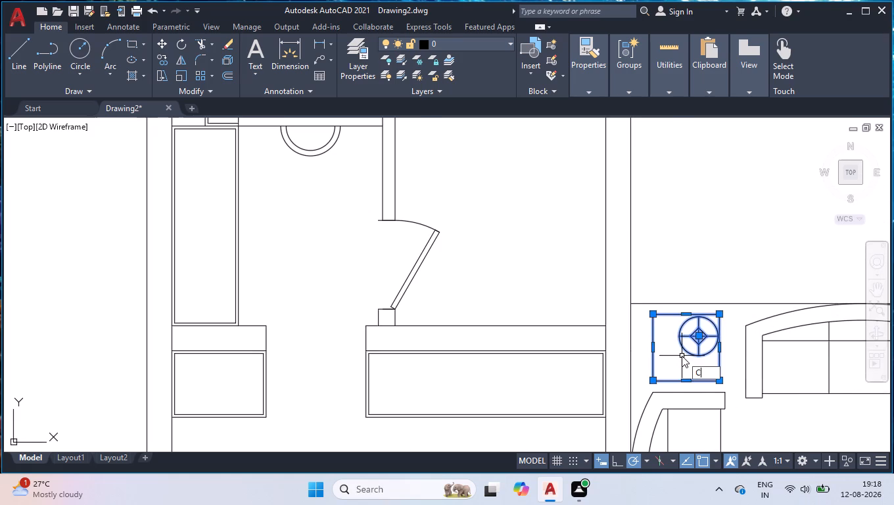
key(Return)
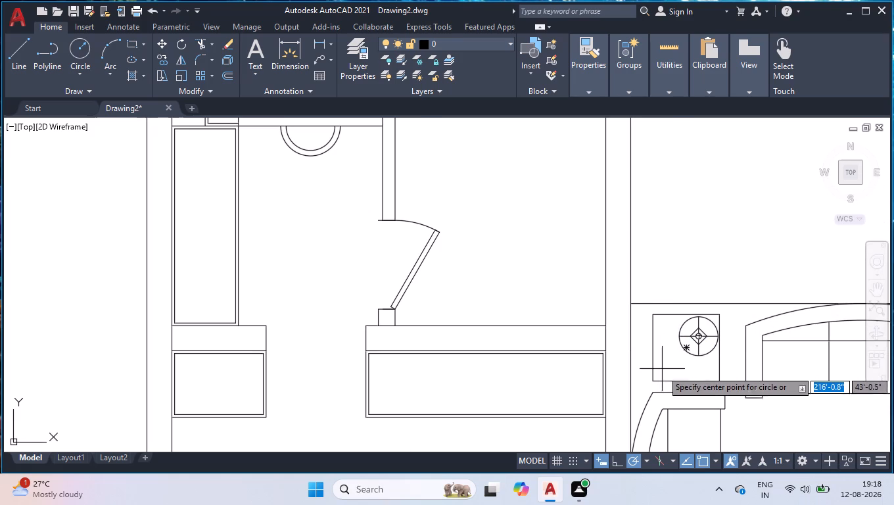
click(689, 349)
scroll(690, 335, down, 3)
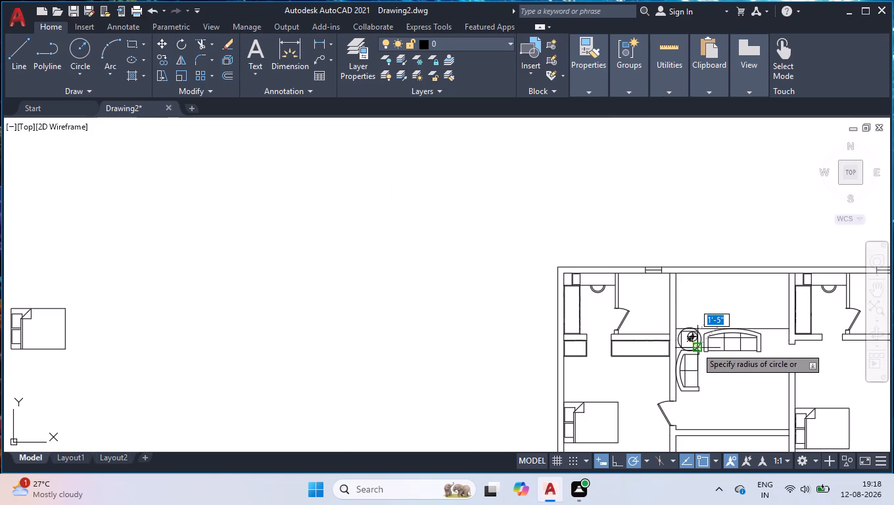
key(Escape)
Copy the central room's side table with its lamp into the south-west corner of the east bedroom.
scroll(696, 347, up, 6)
click(759, 245)
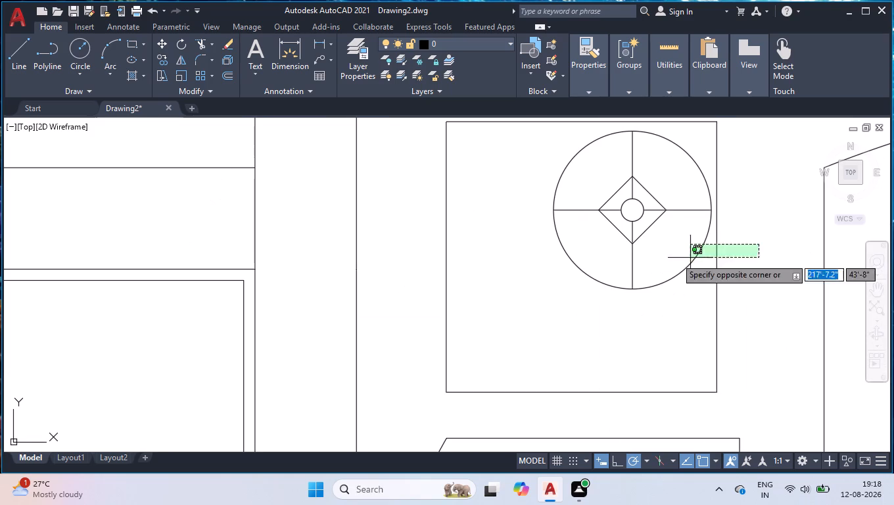
click(599, 247)
text(COP)
key(Return)
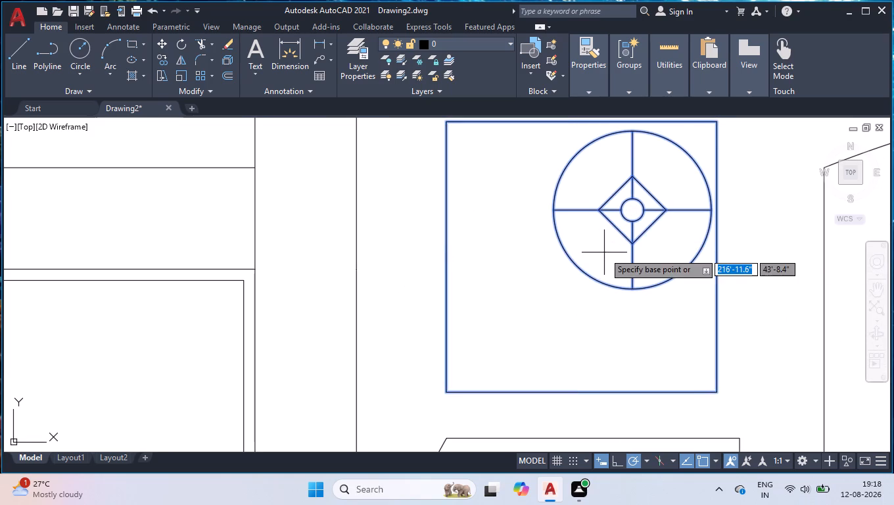
click(584, 259)
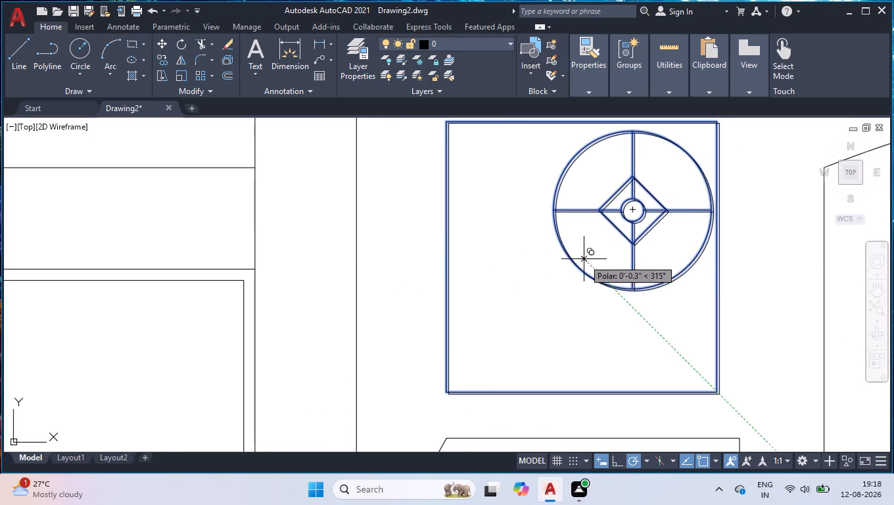
scroll(599, 281, down, 6)
scroll(642, 318, down, 3)
scroll(677, 356, up, 1)
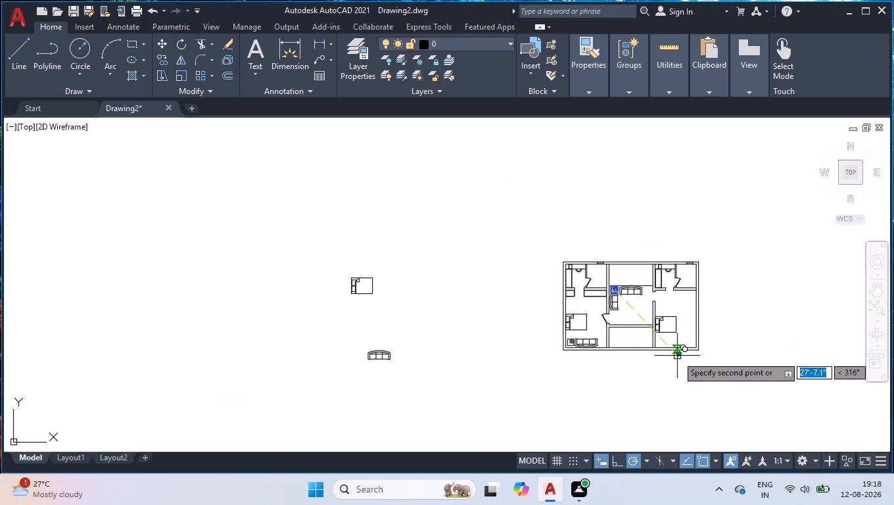
scroll(677, 356, up, 4)
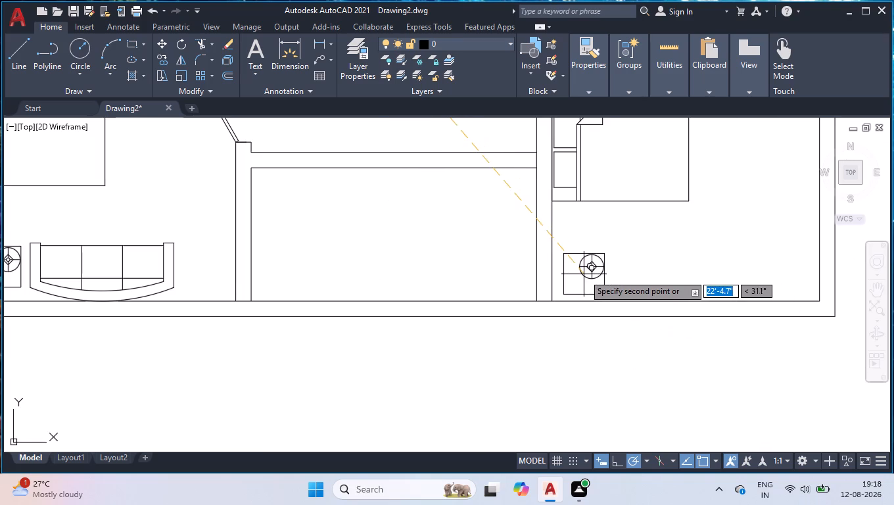
click(585, 272)
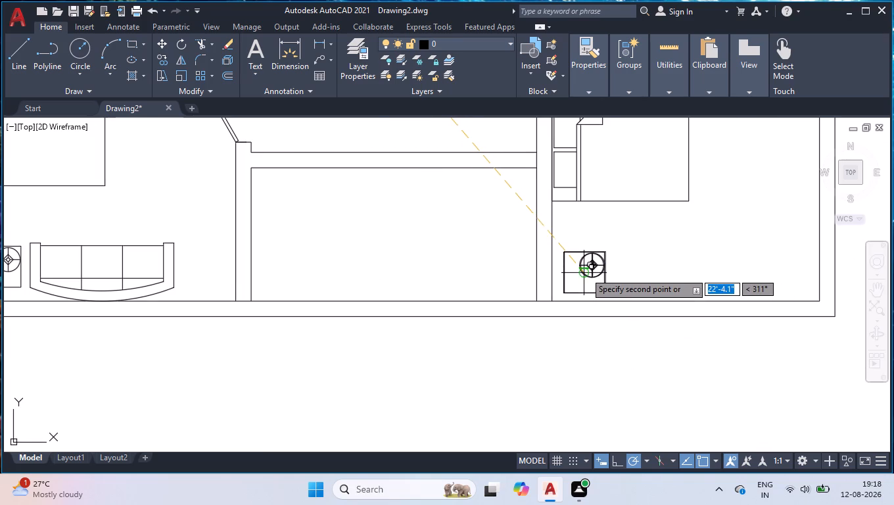
key(Escape)
Copy the west bedroom's three-seat sofa by its back midpoint to the midpoint between the inner corners of the east bedroom's south wall.
scroll(557, 301, down, 3)
scroll(440, 295, up, 1)
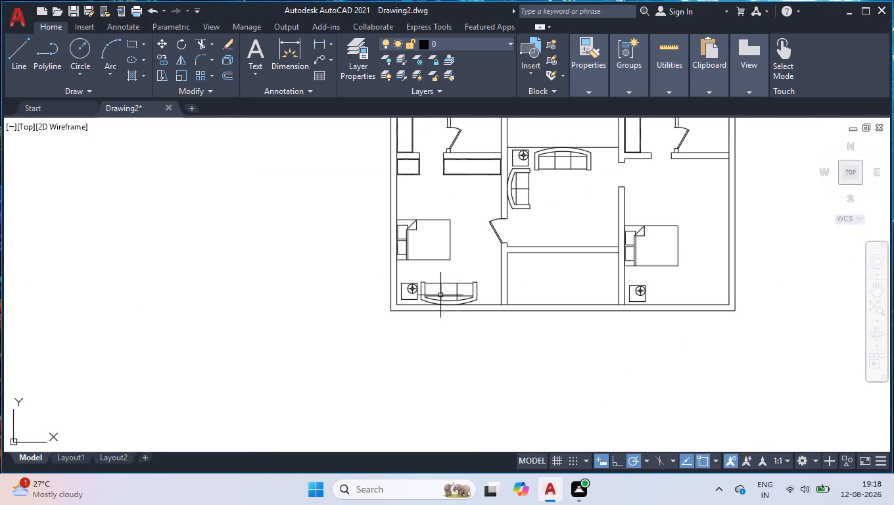
click(450, 293)
click(457, 300)
click(463, 295)
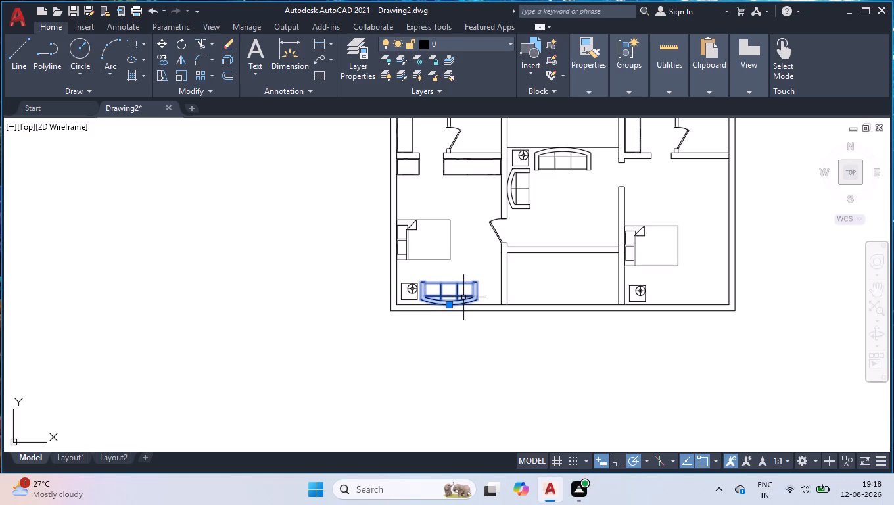
text(COP)
key(Return)
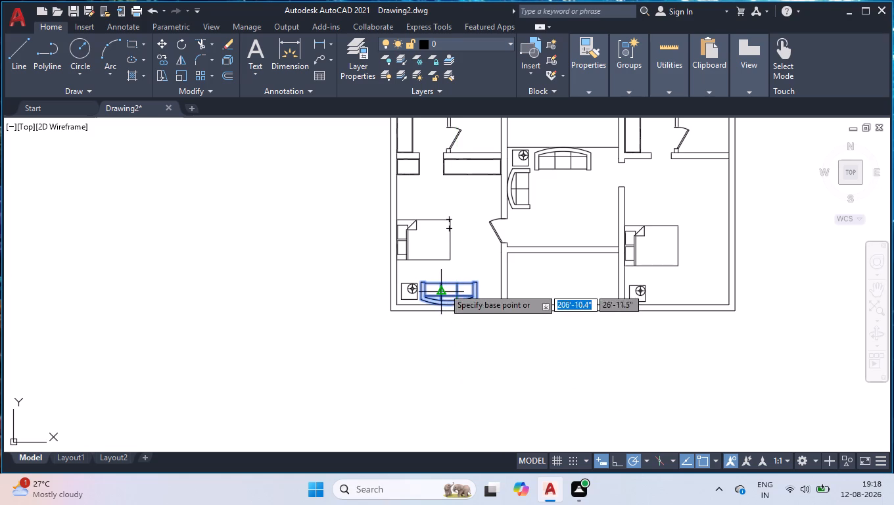
scroll(457, 315, up, 4)
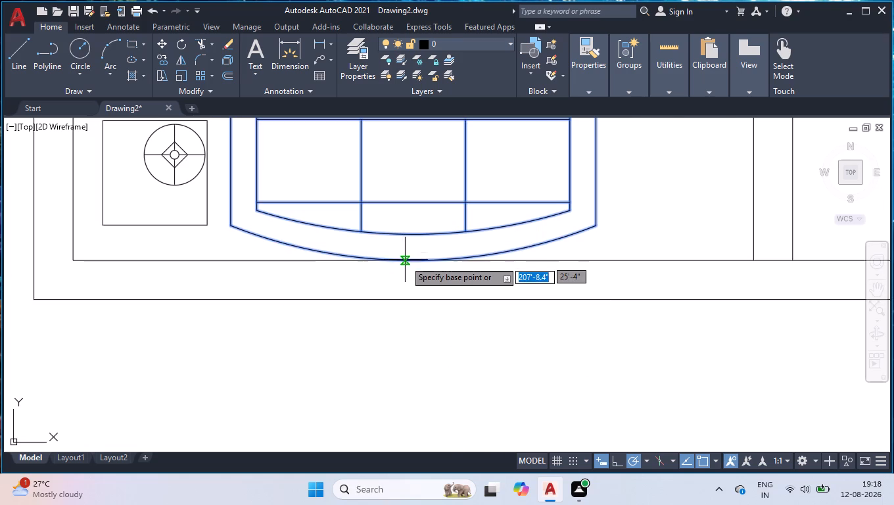
click(413, 260)
scroll(588, 277, down, 2)
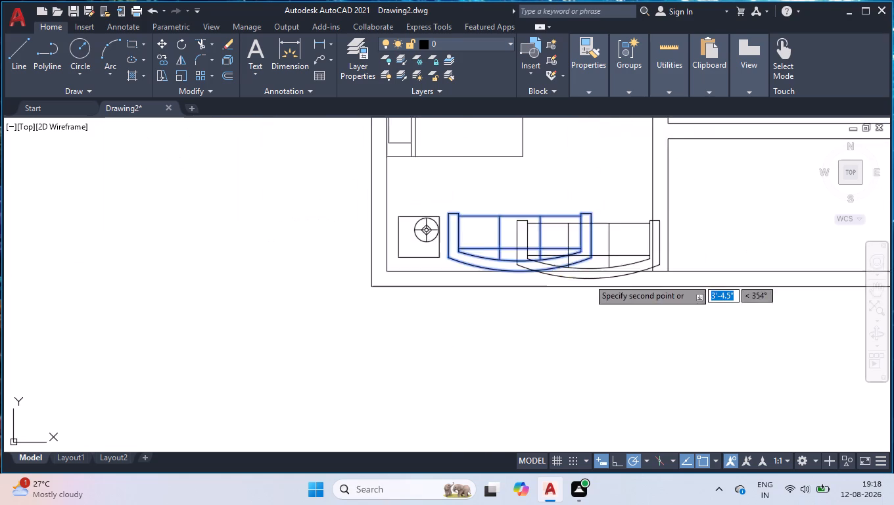
scroll(588, 279, down, 1)
scroll(753, 264, down, 3)
scroll(812, 256, up, 1)
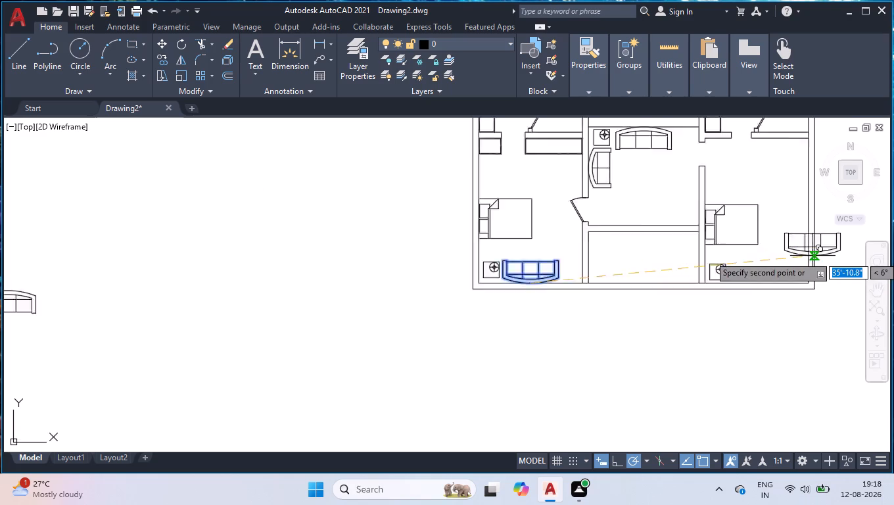
scroll(812, 256, up, 4)
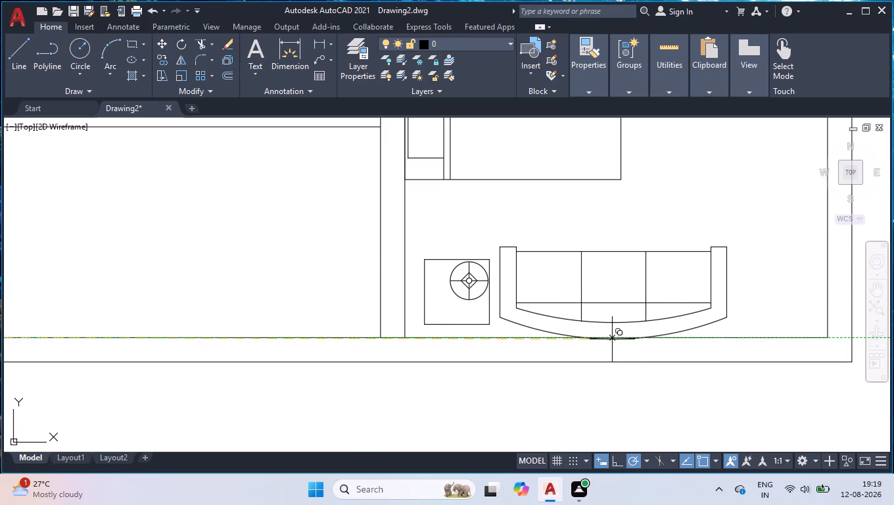
text(M2P)
key(Return)
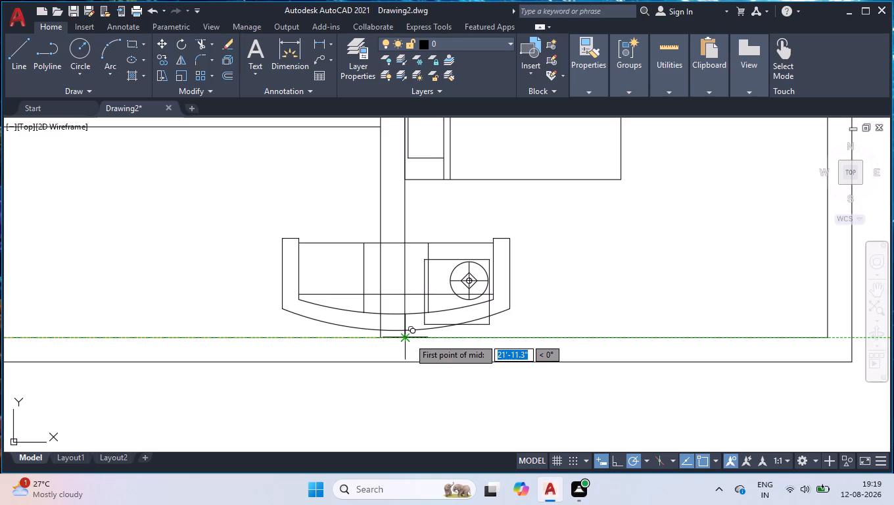
click(409, 338)
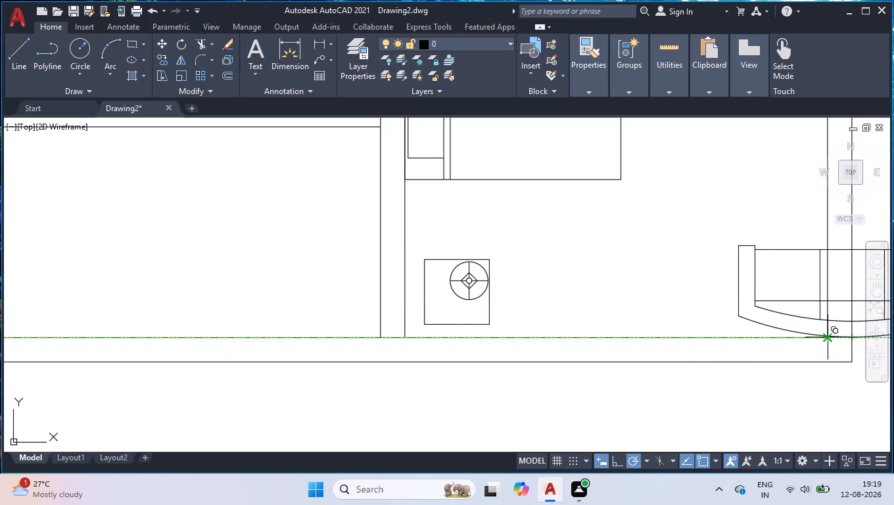
click(830, 336)
key(Escape)
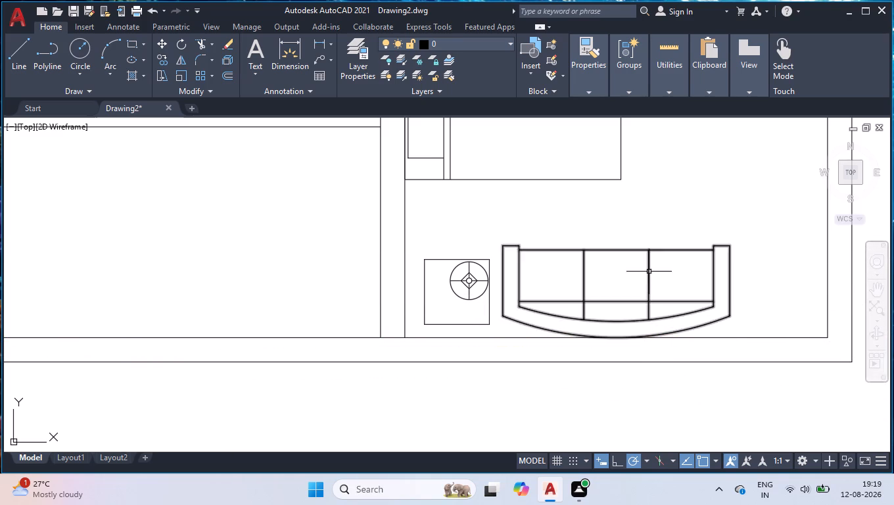
Insert a Door - Imperial block in the open floor of the east bedroom, north of the bed and near the doorway.
scroll(652, 277, down, 3)
scroll(667, 162, up, 1)
scroll(657, 149, down, 2)
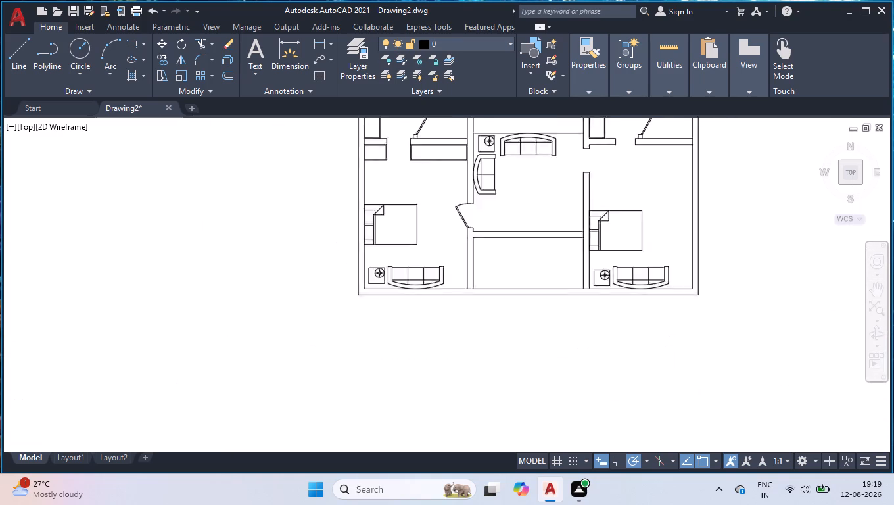
scroll(657, 136, up, 5)
scroll(668, 174, down, 1)
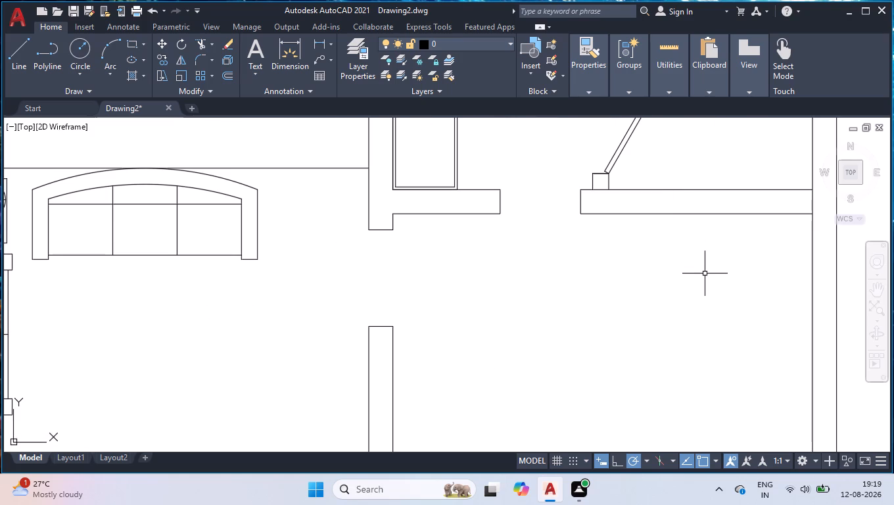
scroll(404, 441, down, 3)
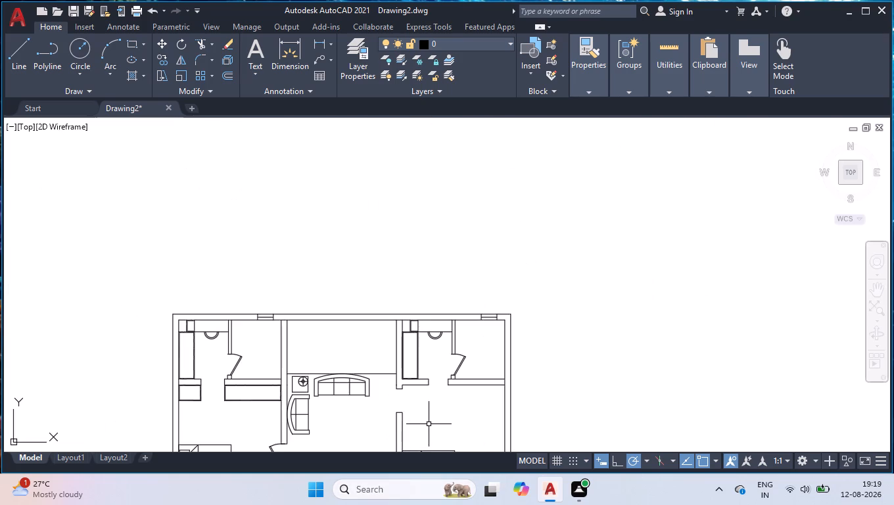
scroll(439, 404, down, 3)
scroll(440, 427, up, 5)
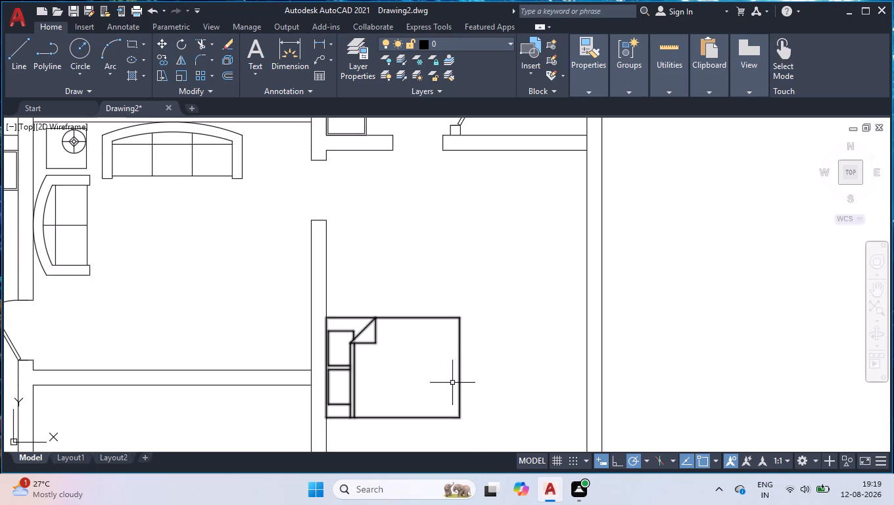
key(ctrl+3)
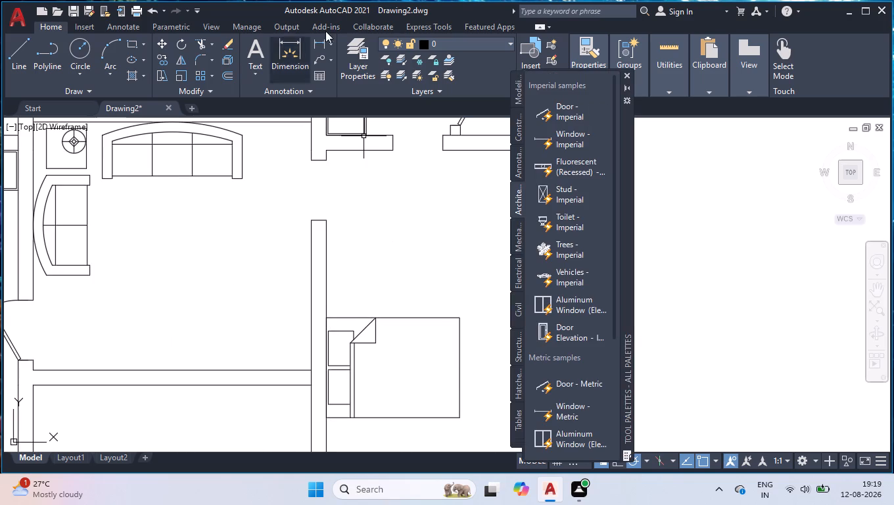
click(567, 112)
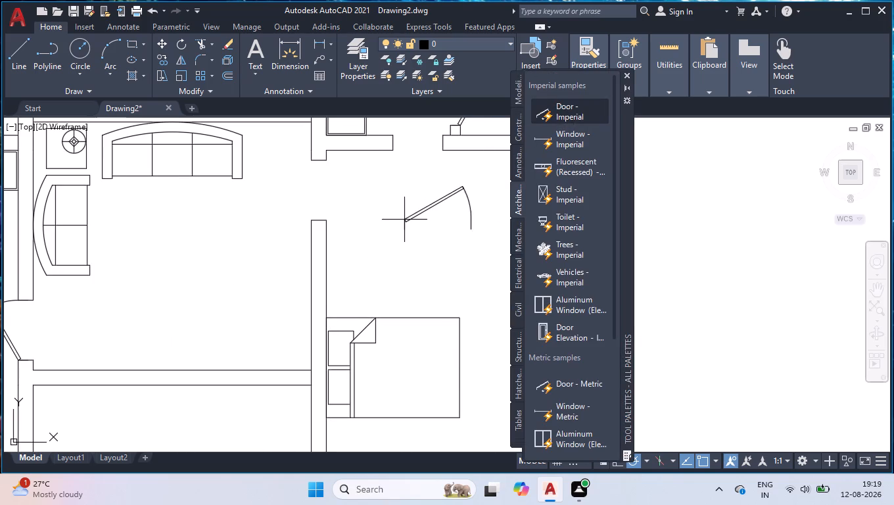
click(393, 229)
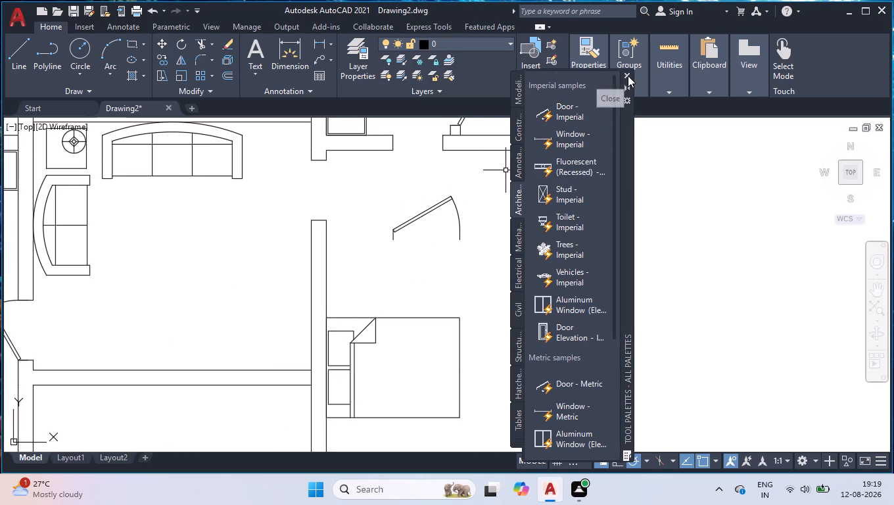
click(628, 76)
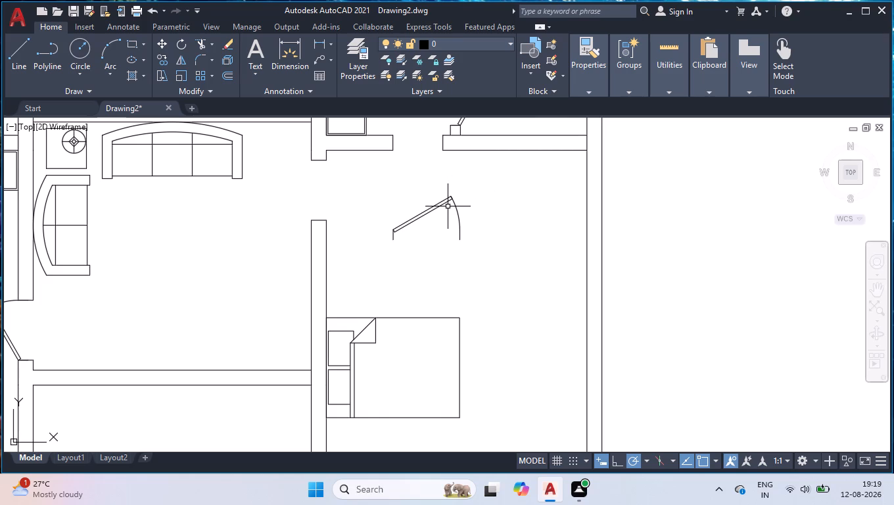
Rotate the new door clockwise by eye about the south end of its hinge-side jamb so that its leaf points south-east.
click(448, 203)
click(419, 239)
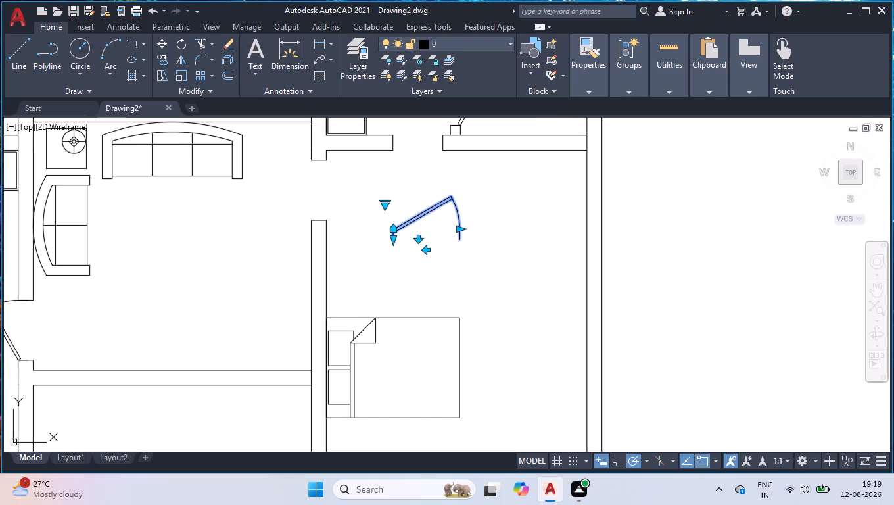
click(419, 233)
text(RO)
key(Return)
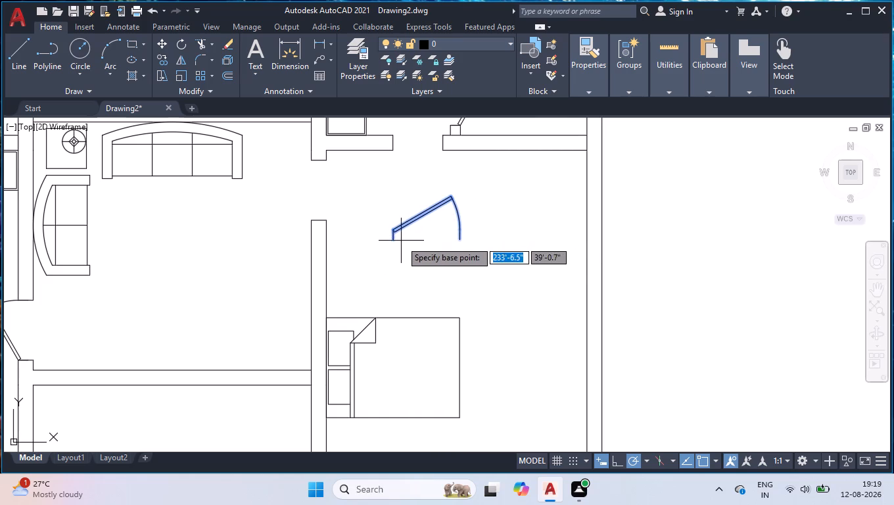
click(393, 237)
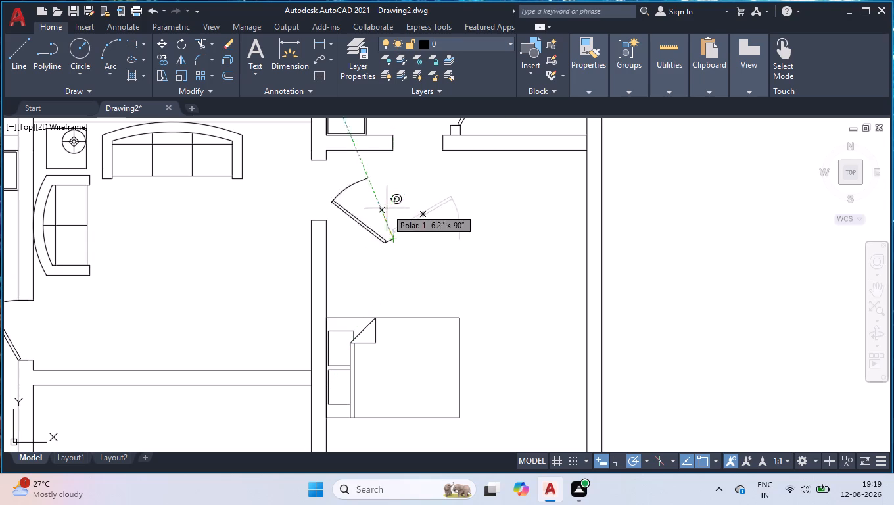
click(416, 279)
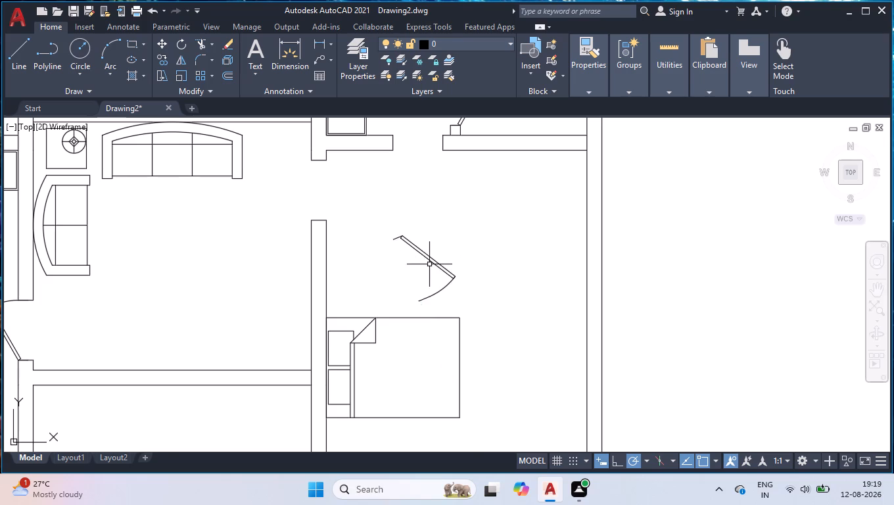
Move the new door by its hinge-side jamb end to the west corner of the north jamb of the east bedroom's west doorway.
click(431, 260)
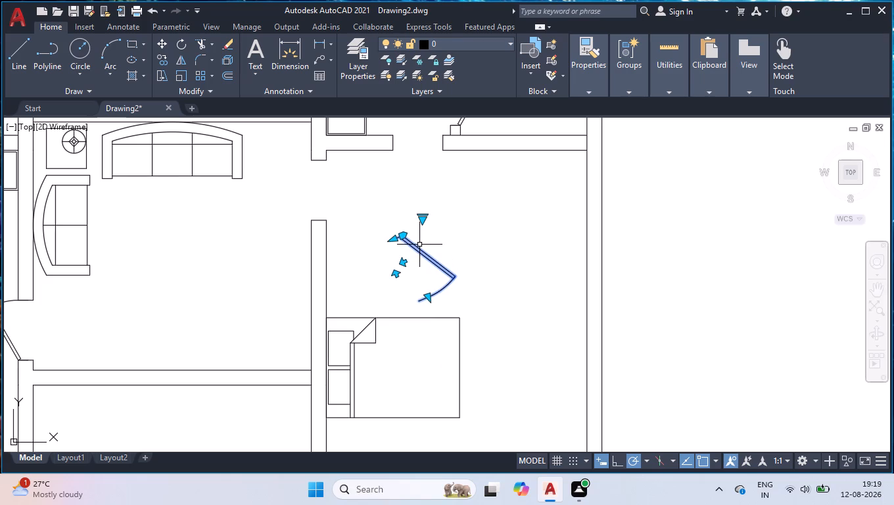
text(MOVE)
key(Return)
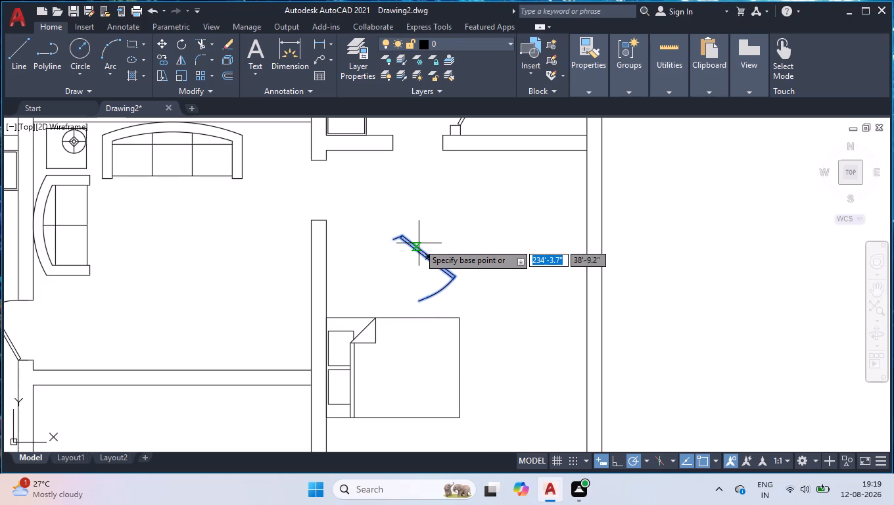
scroll(400, 206, up, 2)
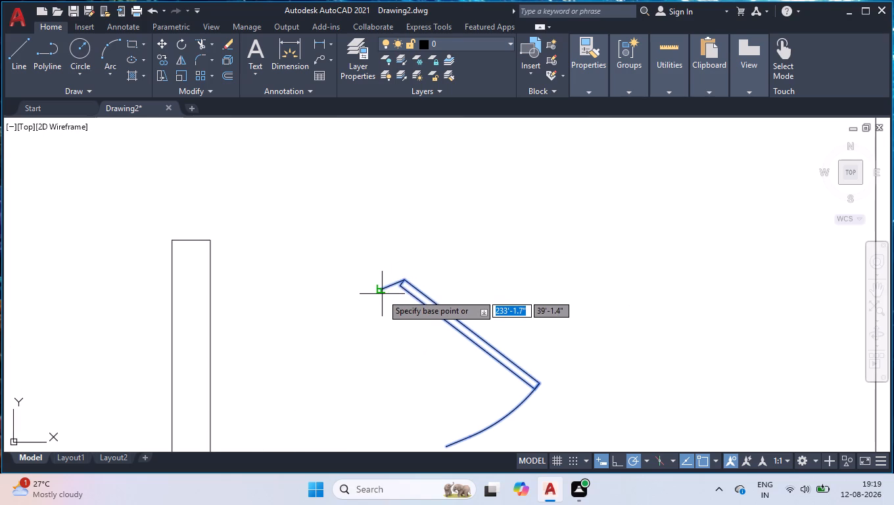
click(381, 288)
scroll(308, 228, down, 3)
scroll(248, 184, up, 1)
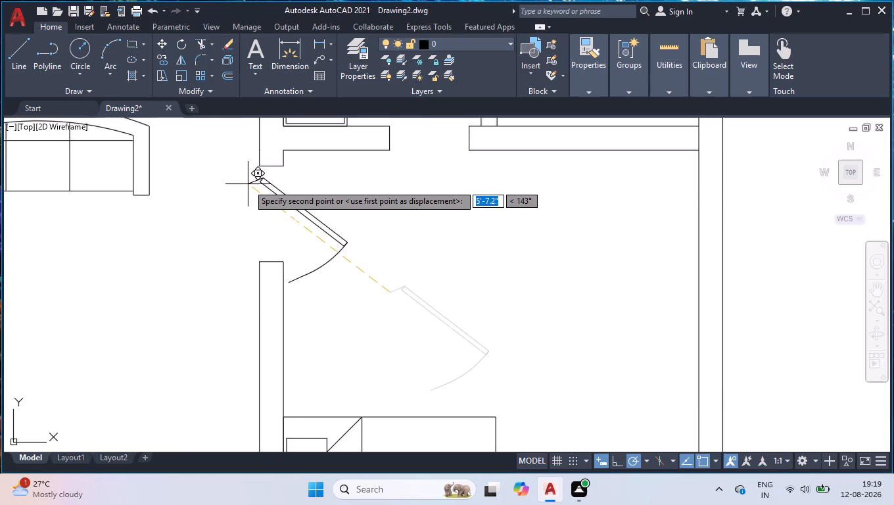
scroll(264, 172, up, 1)
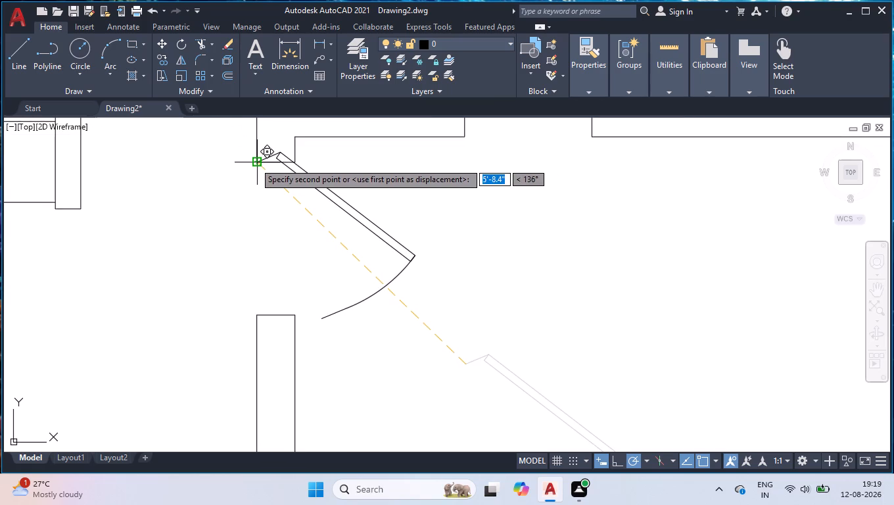
click(254, 162)
Shorten the door's opening width to 3' with its size grip to match the doorway.
click(393, 237)
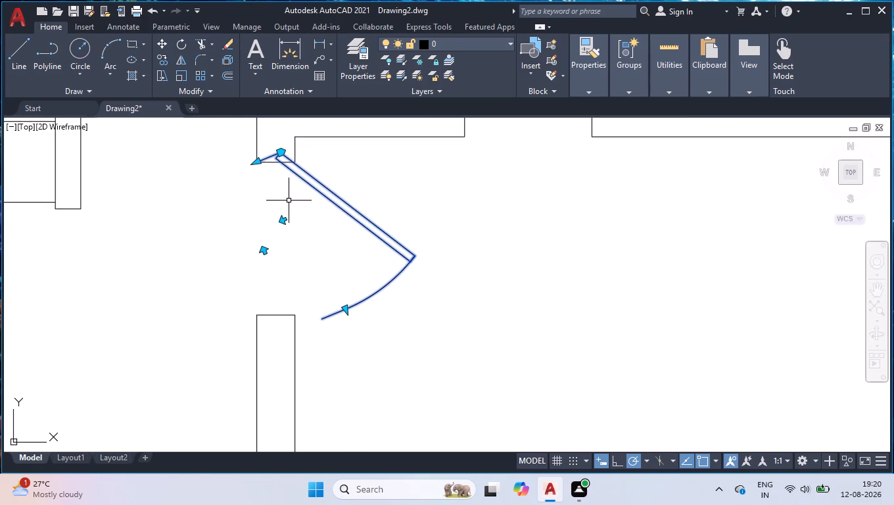
click(348, 310)
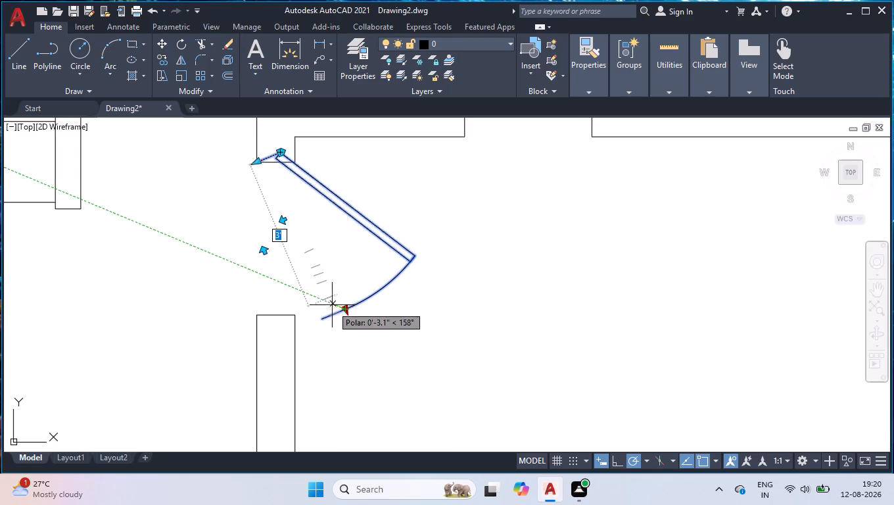
click(326, 299)
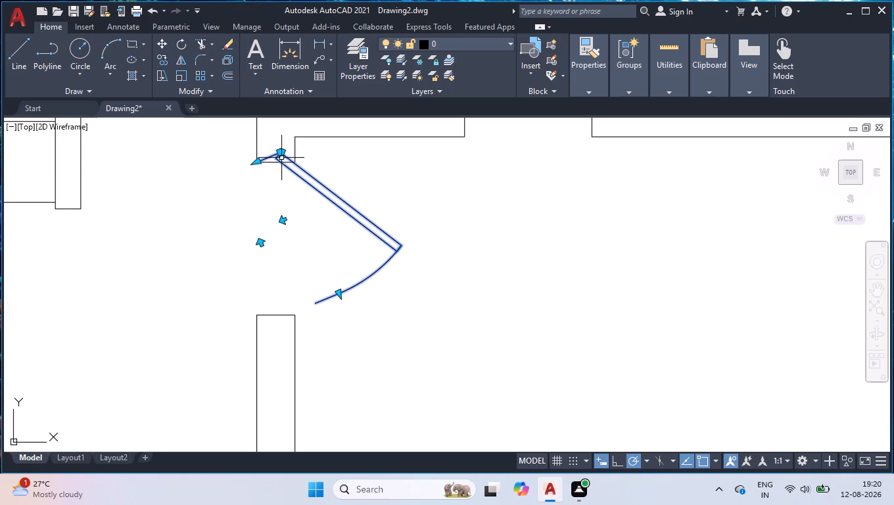
click(254, 163)
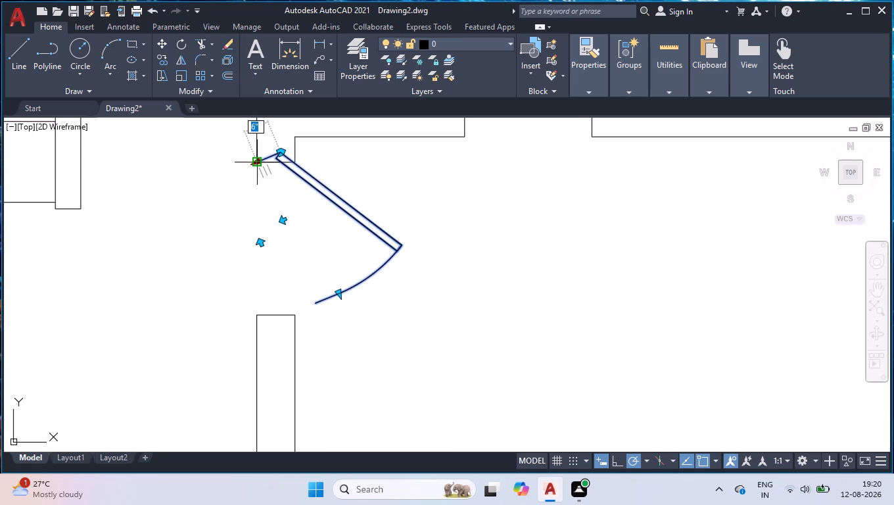
click(254, 163)
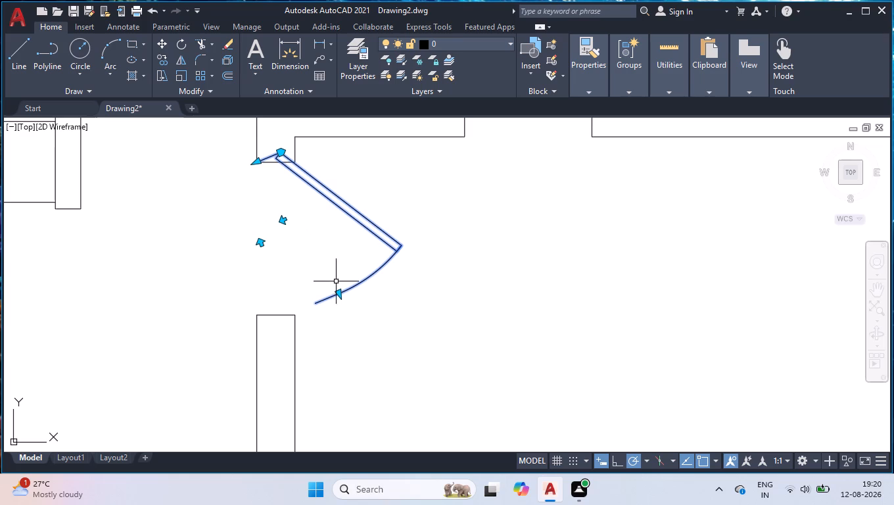
click(281, 153)
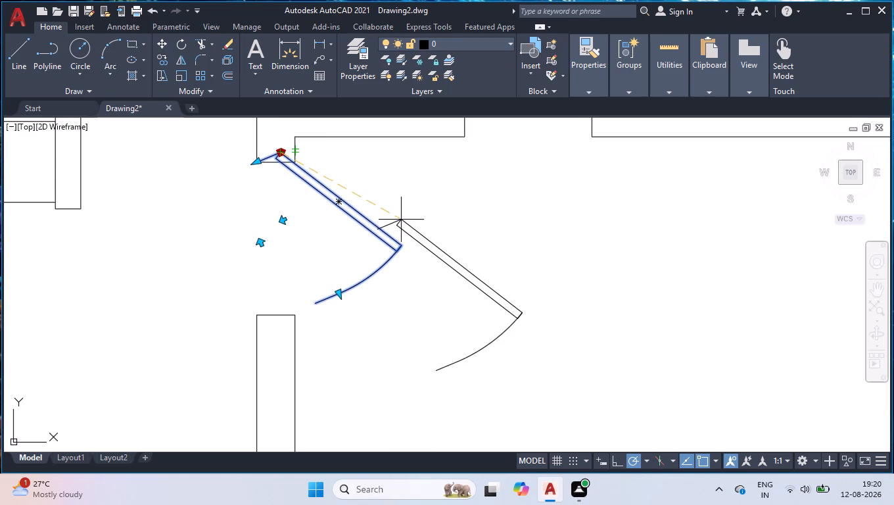
key(Escape)
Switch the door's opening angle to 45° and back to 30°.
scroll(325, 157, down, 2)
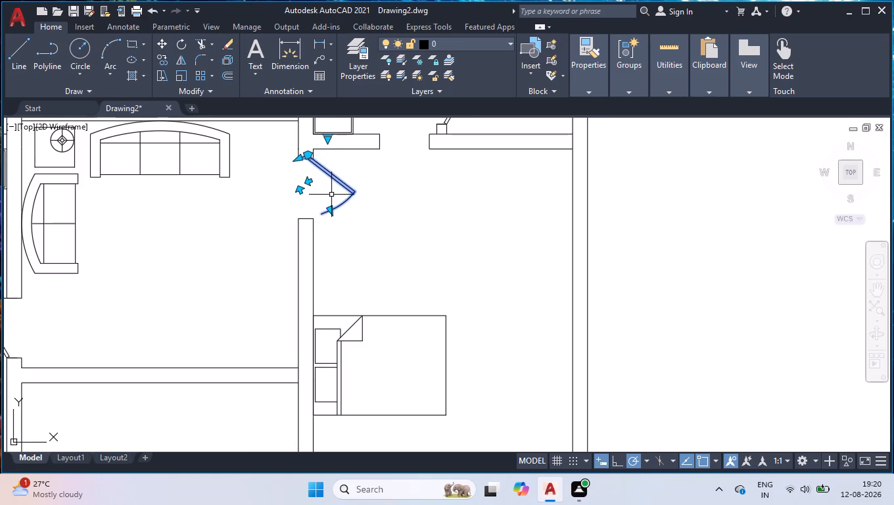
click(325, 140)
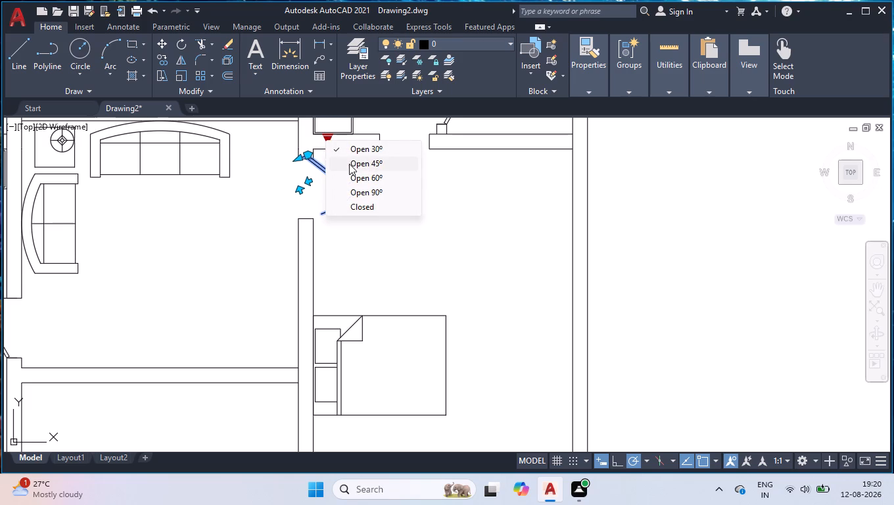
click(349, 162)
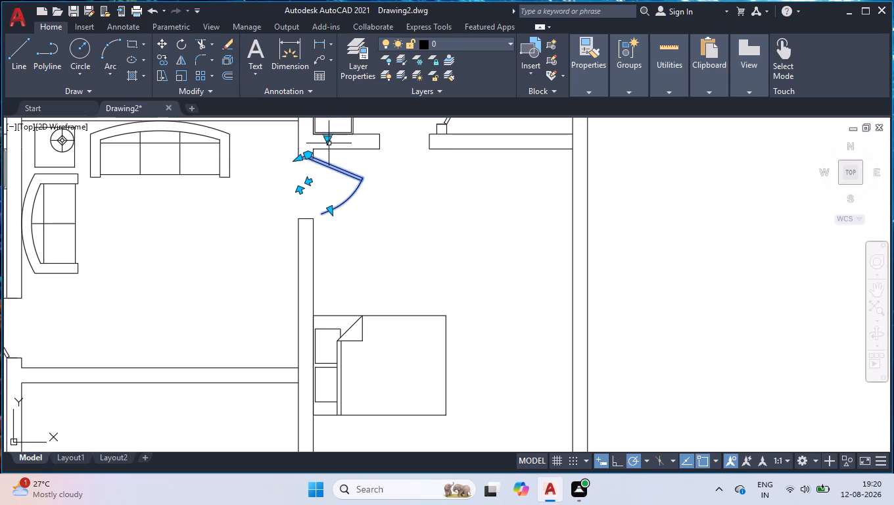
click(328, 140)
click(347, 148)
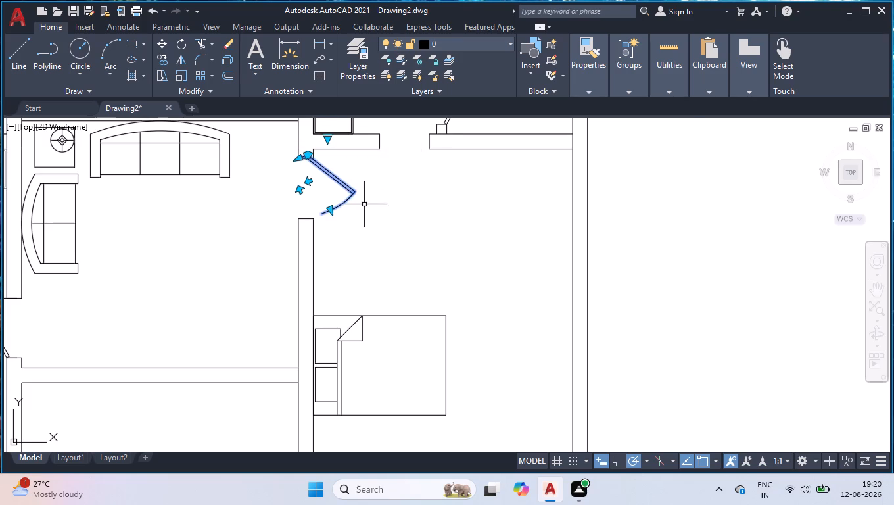
Rotate the door clockwise by eye, in two passes, about the north jamb's west corner so that it nearly aligns with the doorway.
scroll(371, 202, up, 2)
scroll(302, 154, down, 5)
scroll(279, 122, up, 2)
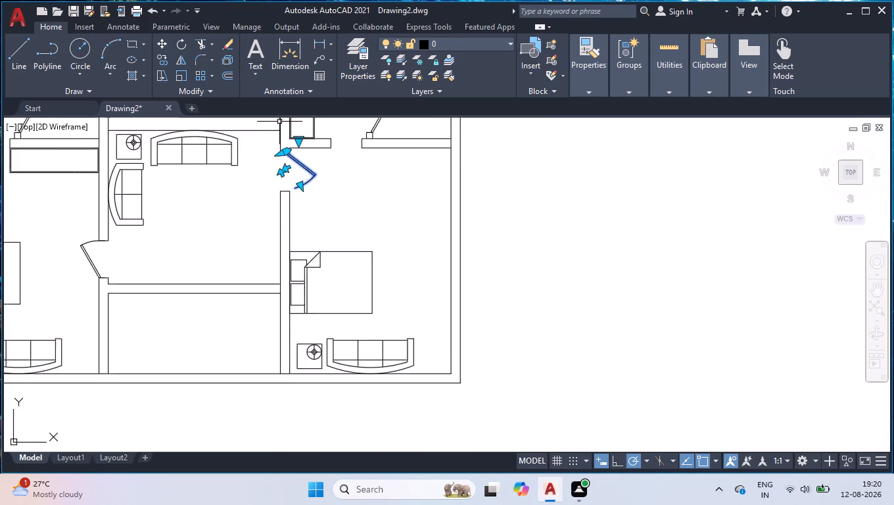
scroll(279, 122, up, 3)
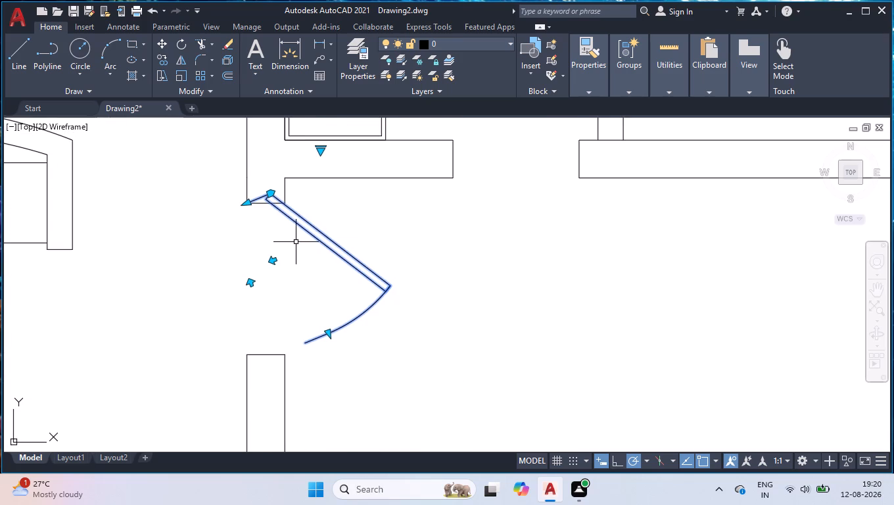
text(RO)
key(Return)
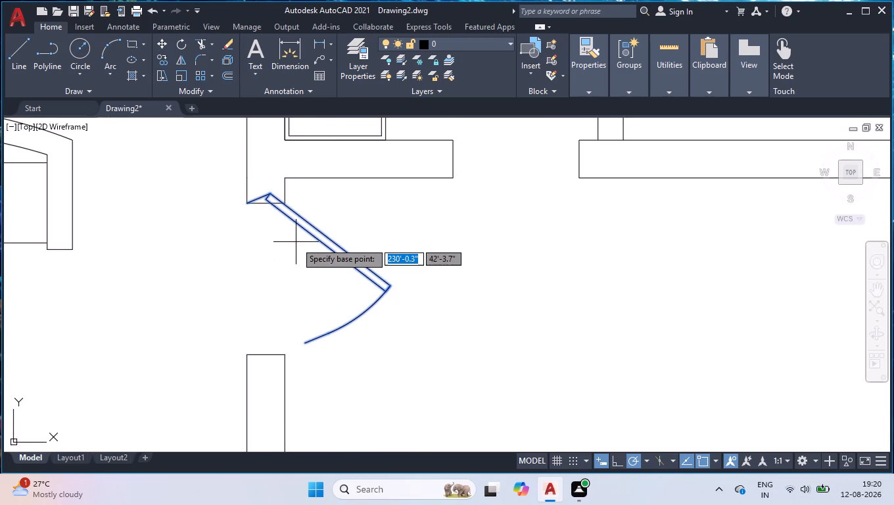
click(246, 201)
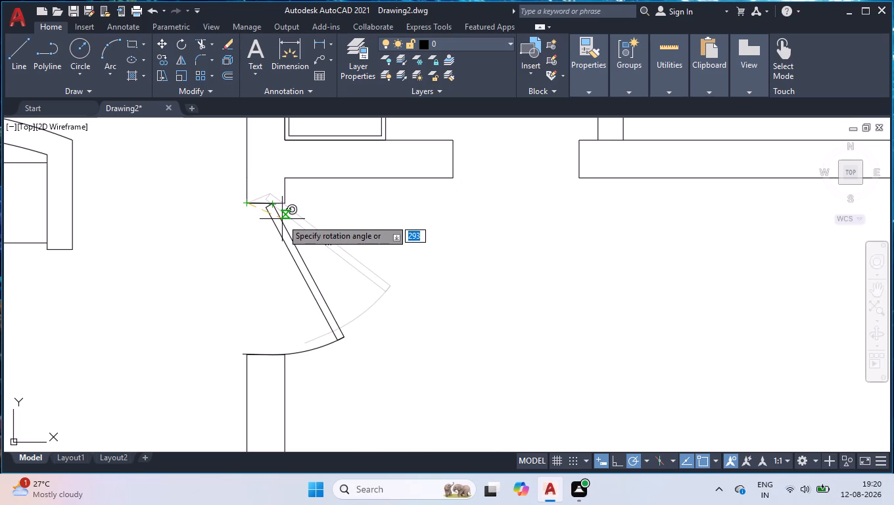
click(282, 219)
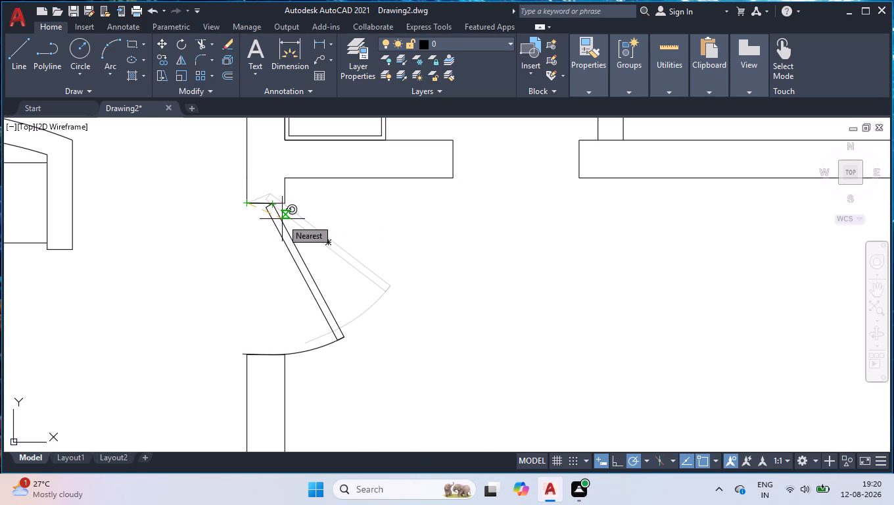
click(282, 215)
key(space)
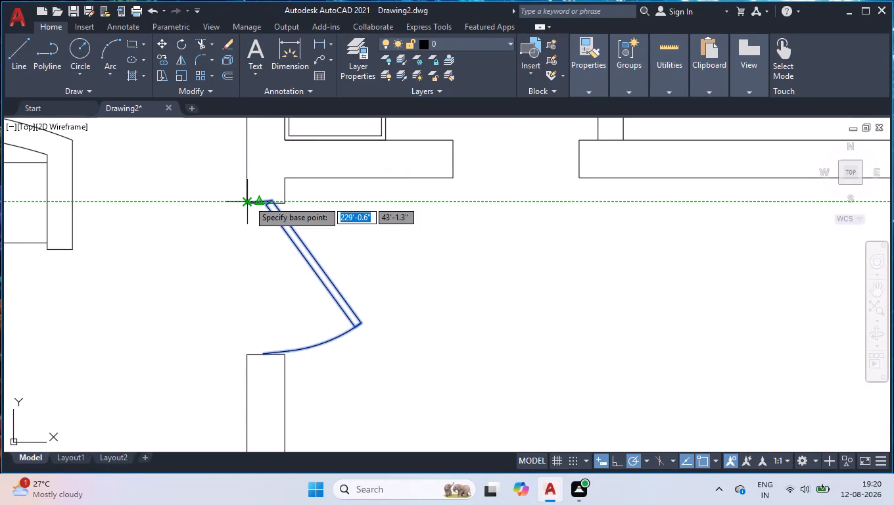
click(248, 201)
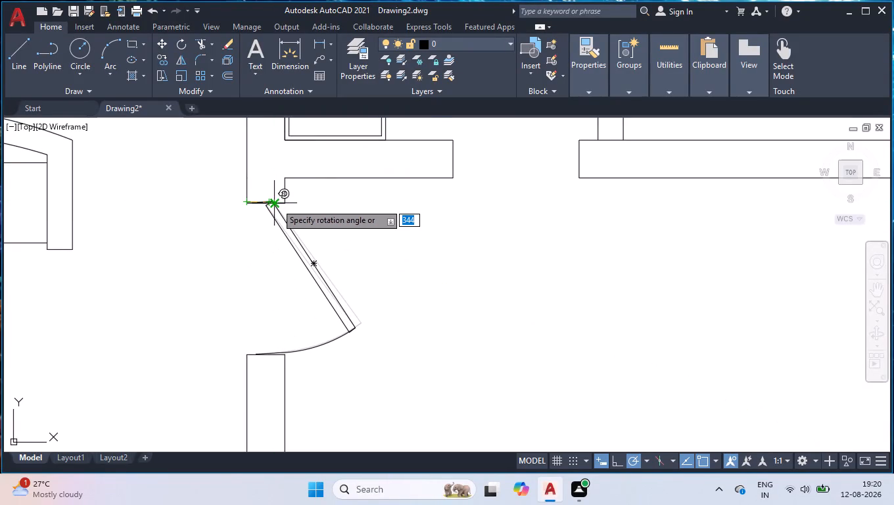
click(276, 203)
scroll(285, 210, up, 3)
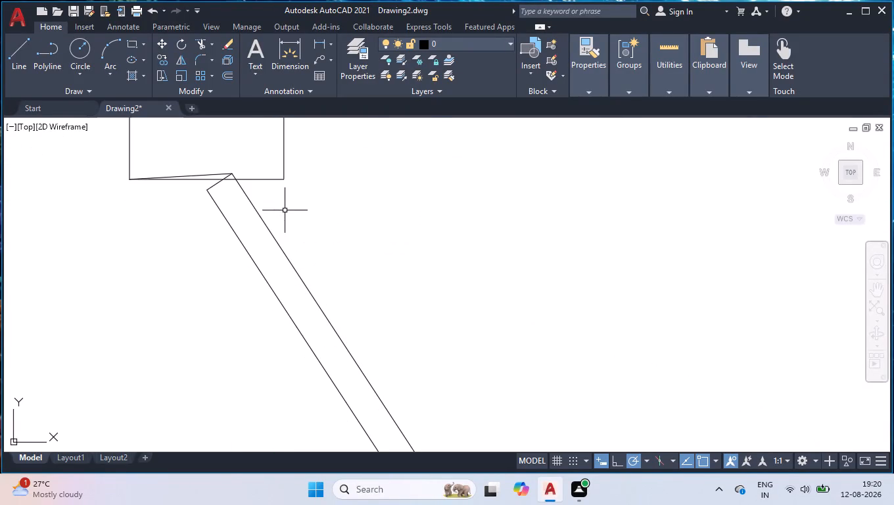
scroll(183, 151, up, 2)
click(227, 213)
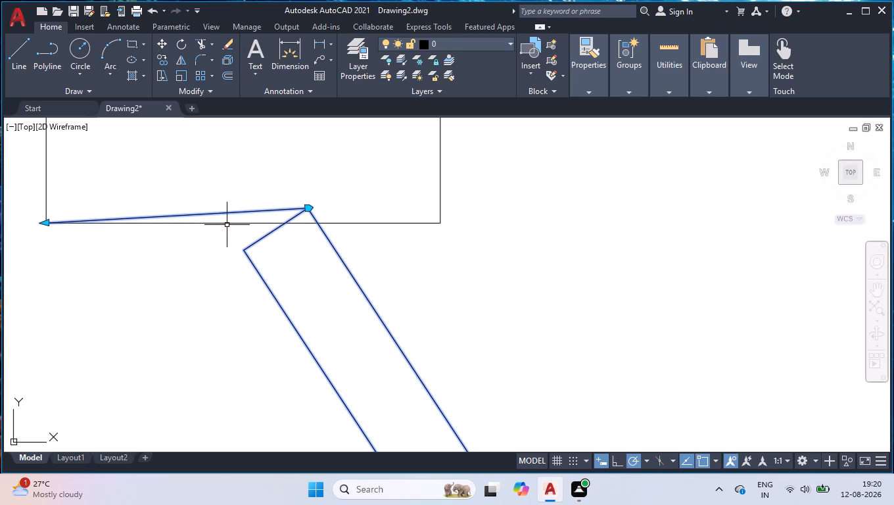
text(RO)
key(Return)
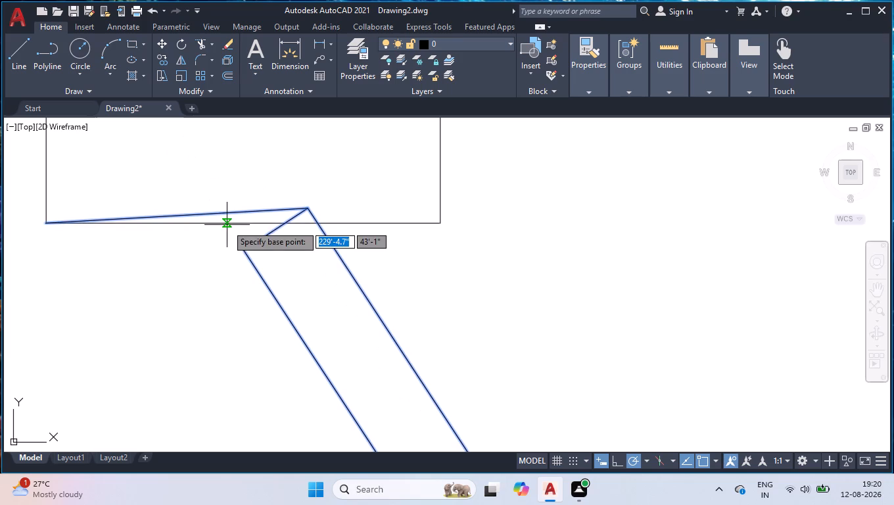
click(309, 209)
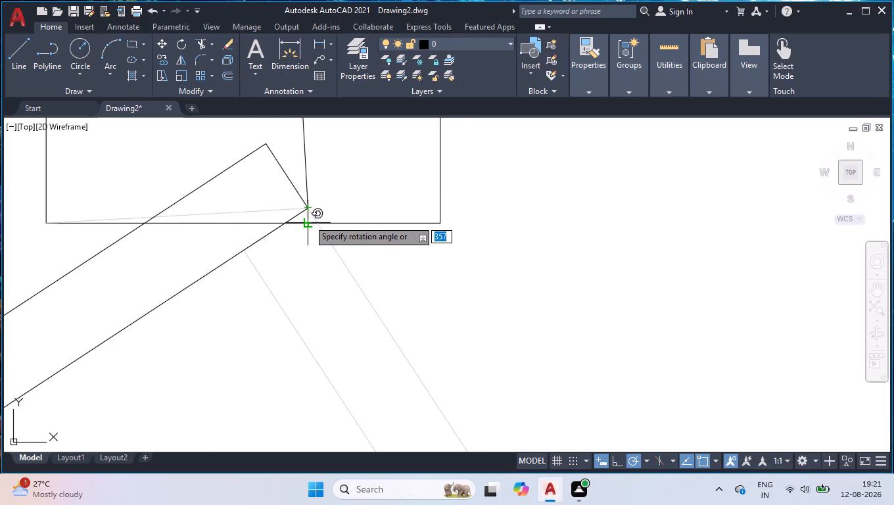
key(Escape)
Rotate the door by about 357° around the north jamb's west corner so that its frame line follows the jamb edge.
key(space)
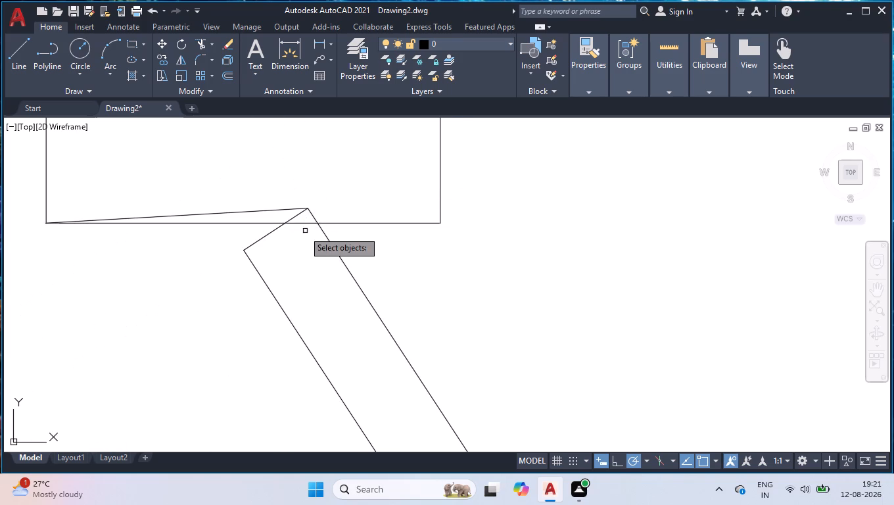
click(294, 212)
double_click(296, 208)
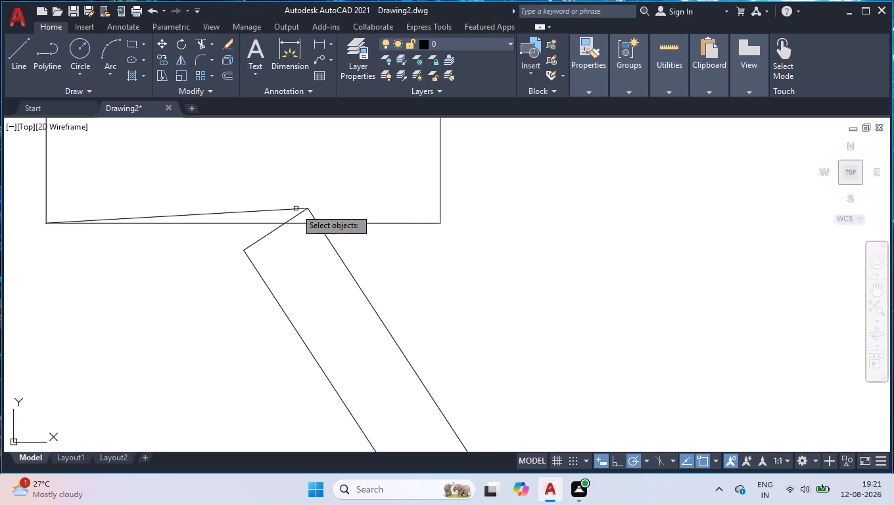
click(298, 211)
double_click(299, 208)
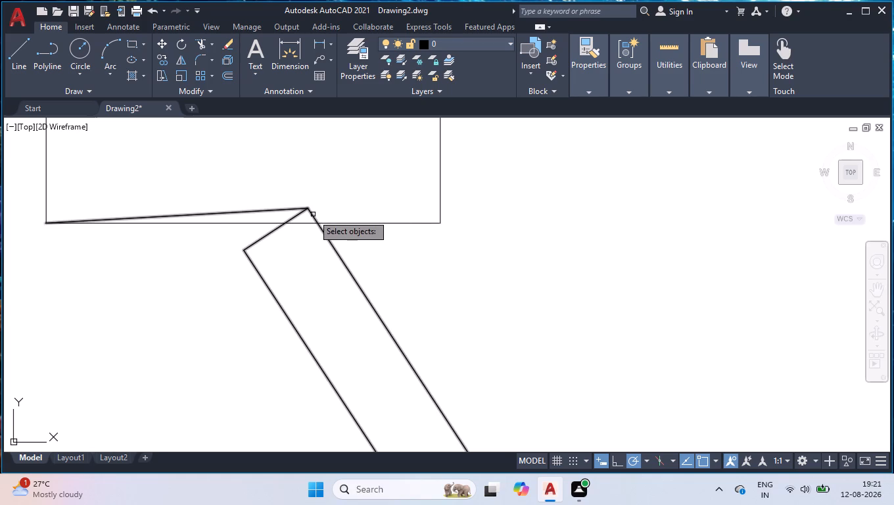
click(312, 211)
key(space)
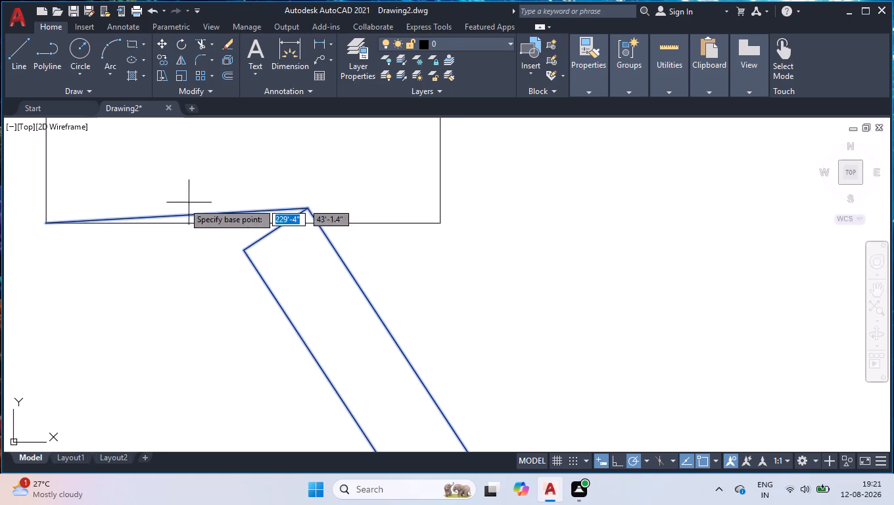
click(47, 222)
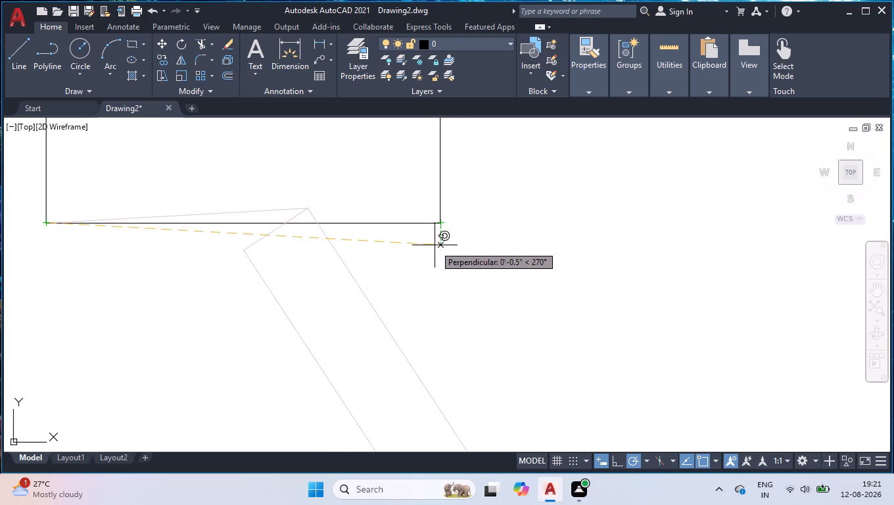
click(312, 239)
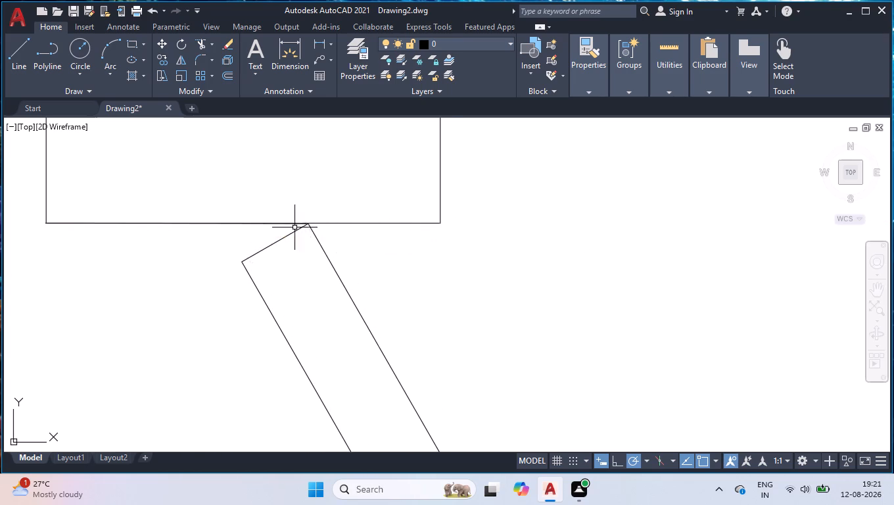
Move the door by the corner where its leaf meets the frame line straight up onto the north jamb's edge.
scroll(287, 220, up, 5)
text(MOVE)
key(Return)
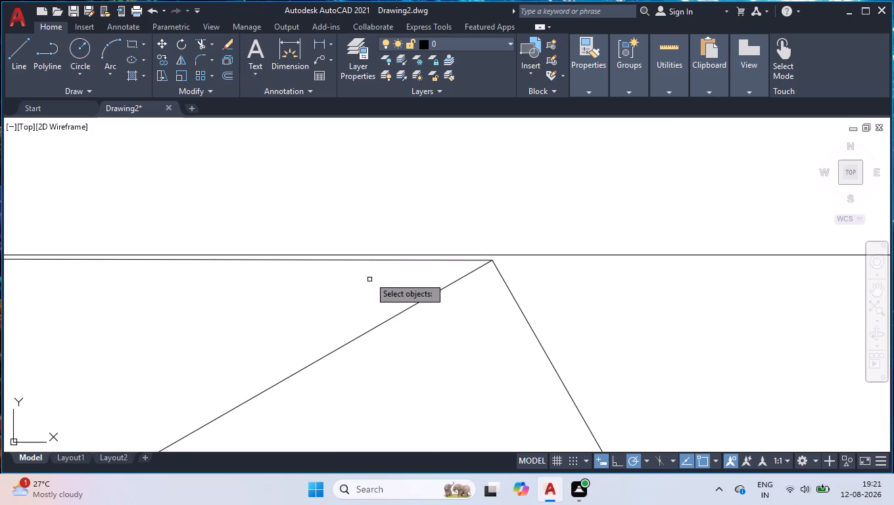
click(375, 261)
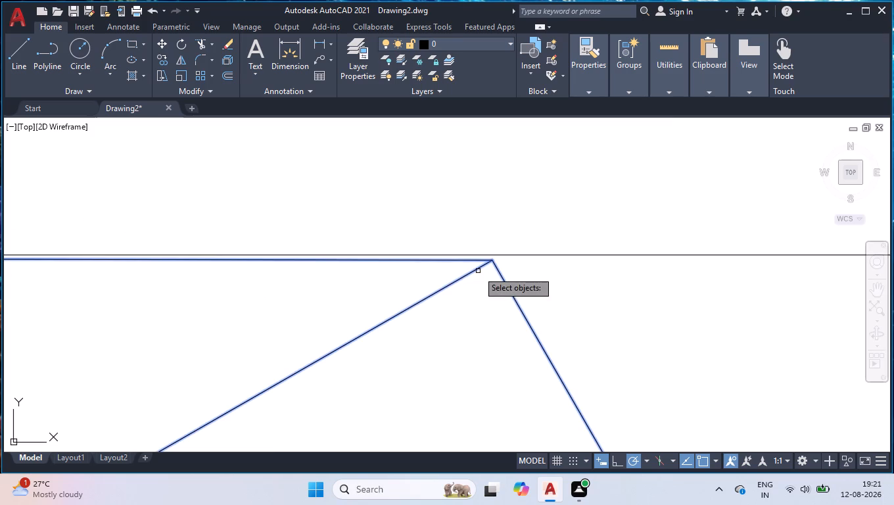
key(Return)
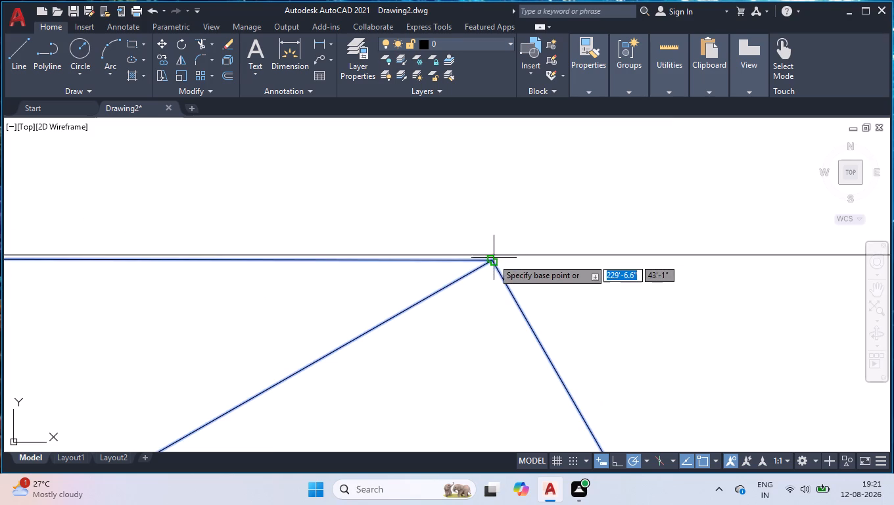
click(492, 259)
click(492, 255)
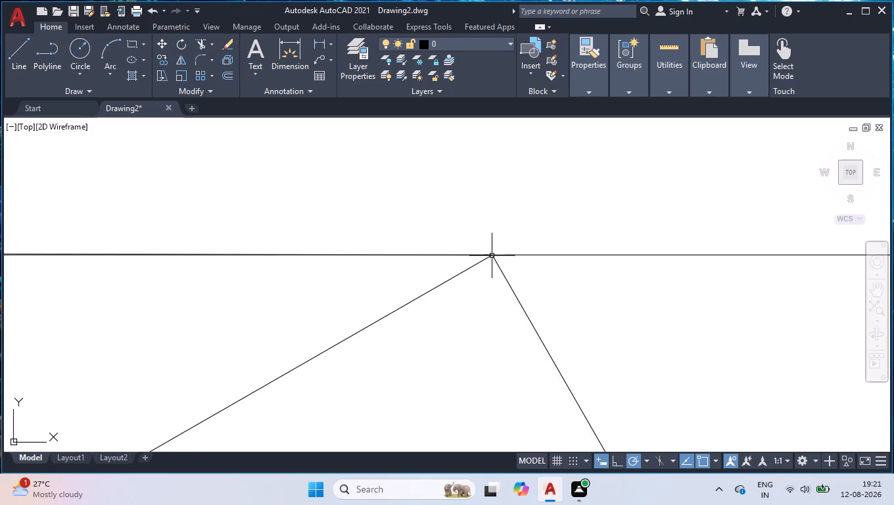
Examine the door's fit in its doorway and the layout of the whole floor plan.
scroll(492, 256, down, 11)
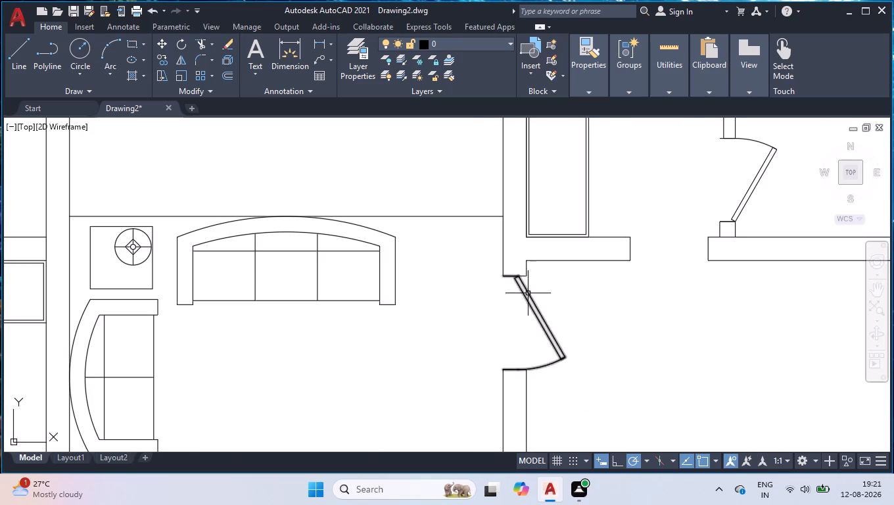
scroll(554, 365, up, 1)
scroll(555, 378, down, 6)
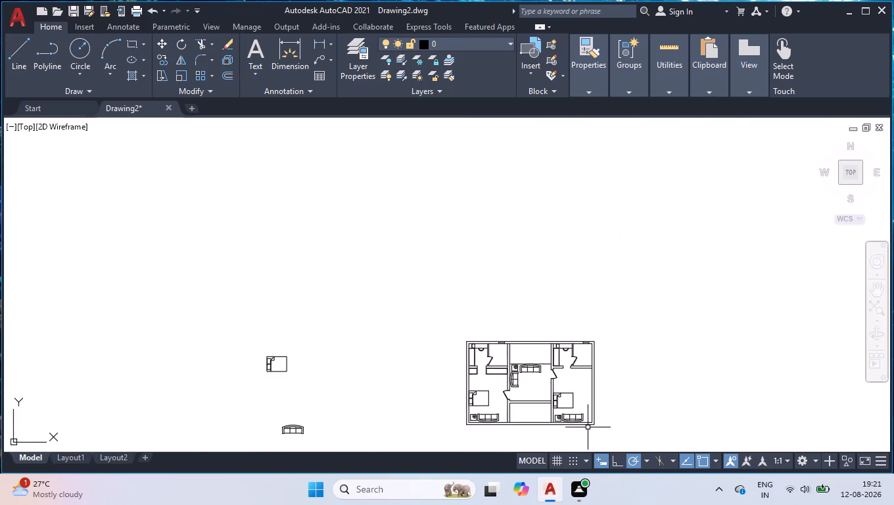
scroll(582, 433, up, 3)
scroll(576, 411, down, 2)
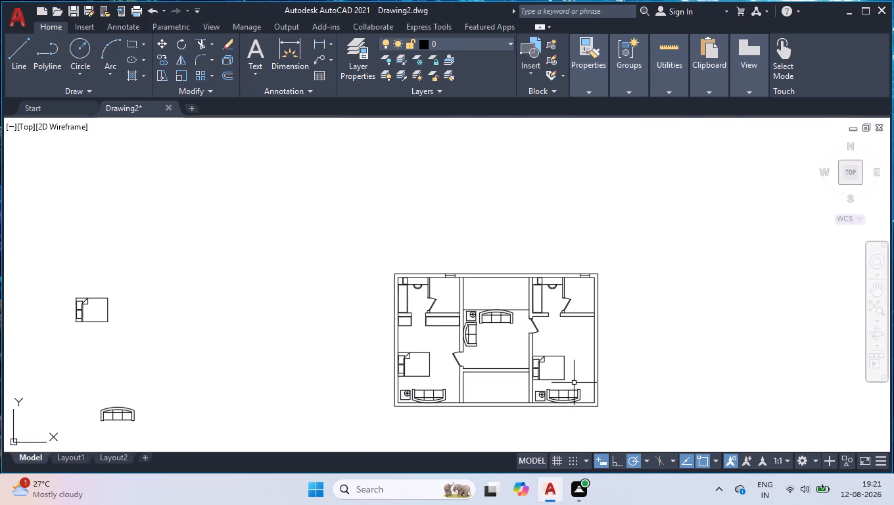
scroll(575, 395, up, 1)
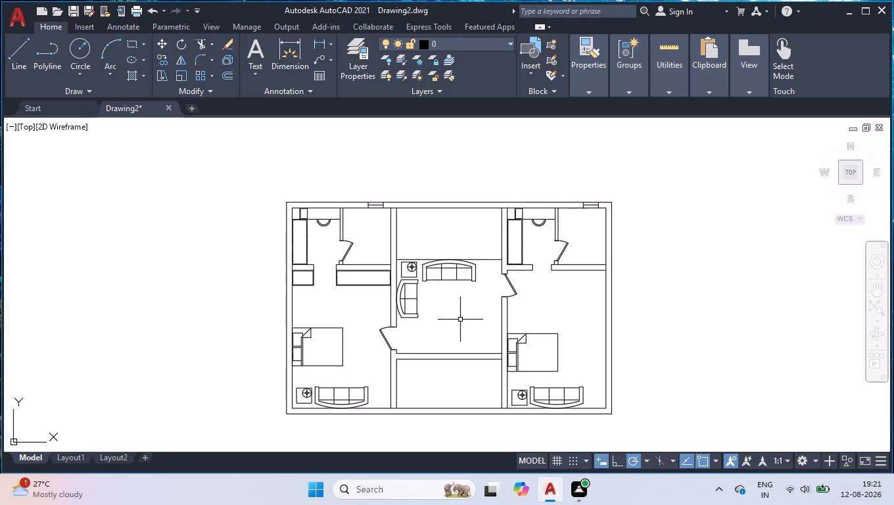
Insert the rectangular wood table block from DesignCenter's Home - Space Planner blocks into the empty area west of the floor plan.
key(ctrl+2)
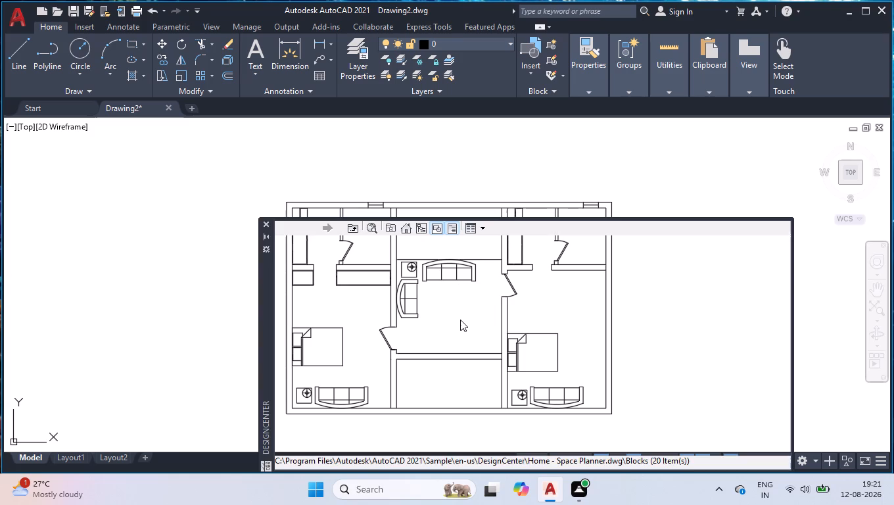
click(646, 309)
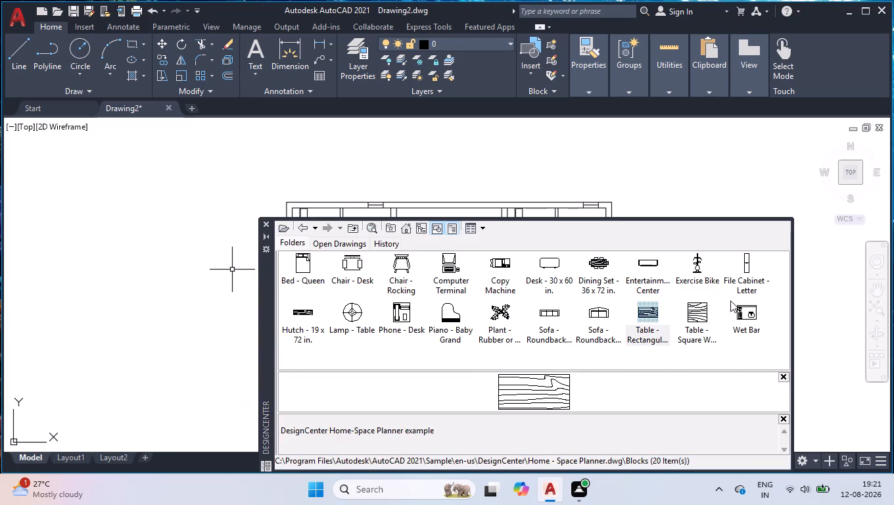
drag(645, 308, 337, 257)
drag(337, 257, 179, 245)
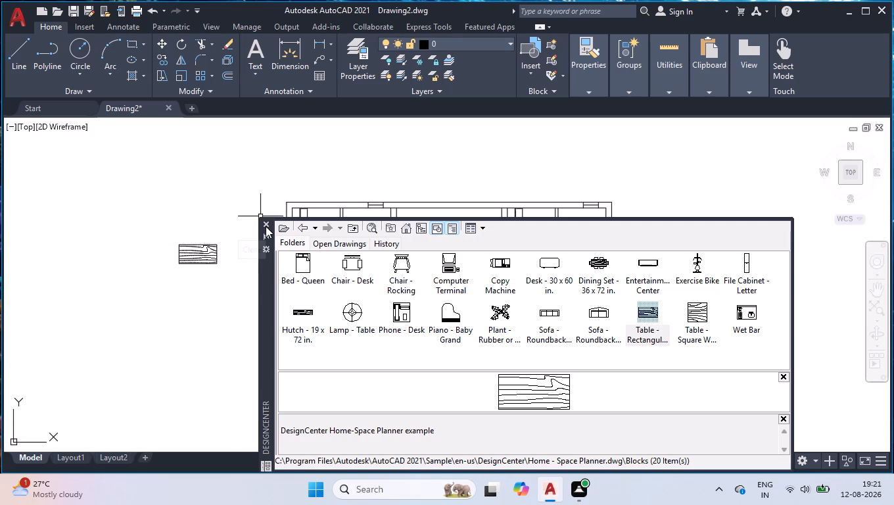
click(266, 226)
Draw a coffee table rectangle about 2'-6.7" by 3'-9" in the middle room, in front of the two sofas.
scroll(171, 266, up, 1)
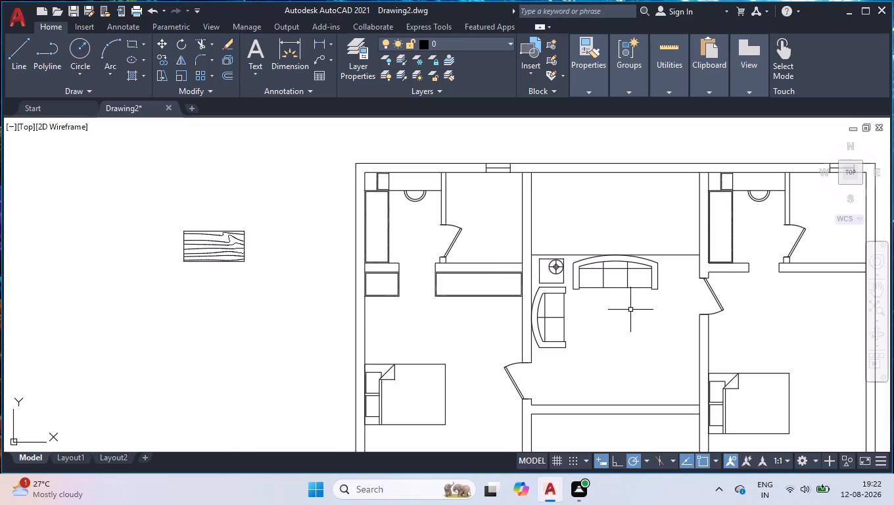
text(REC)
key(Return)
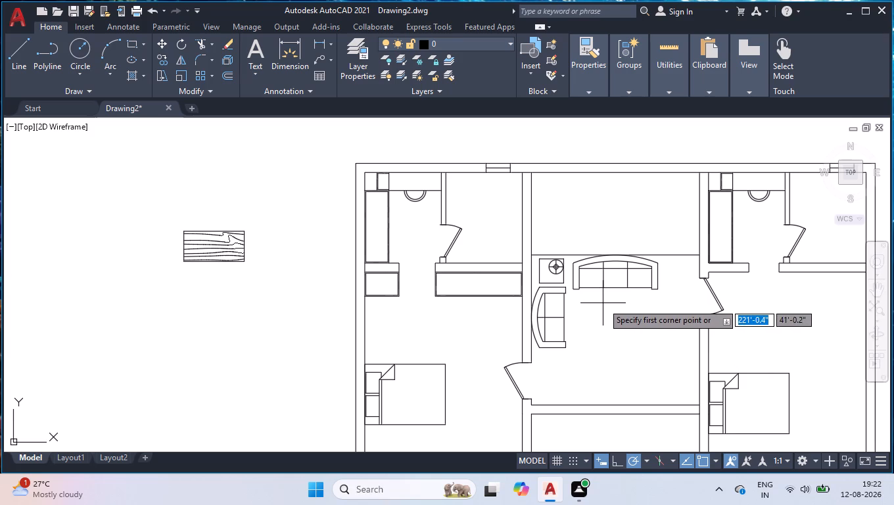
click(603, 303)
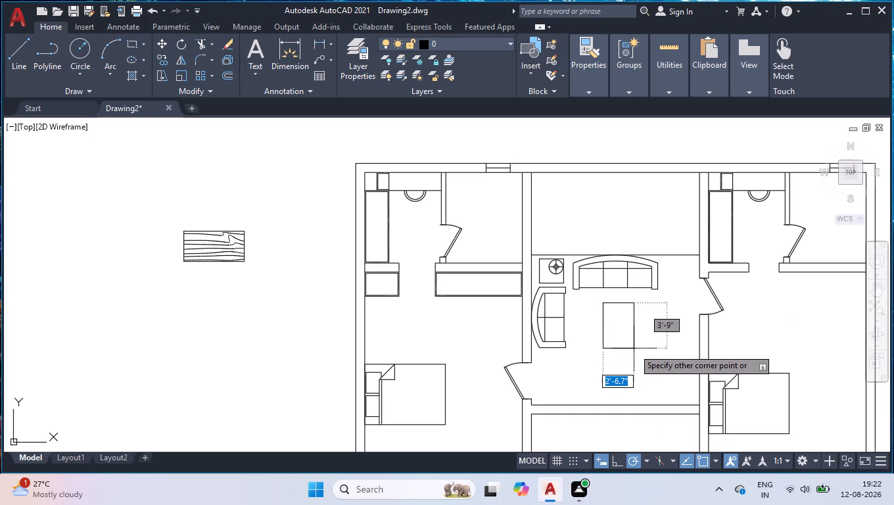
click(634, 349)
Offset the coffee table rectangle 1" inward to give it an inner border.
scroll(629, 347, up, 2)
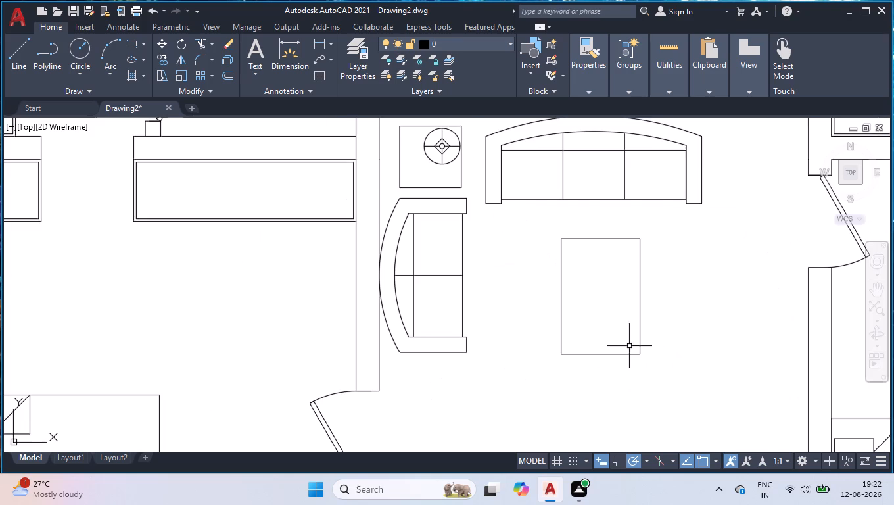
text(OFF)
key(Return)
text(1")
key(Return)
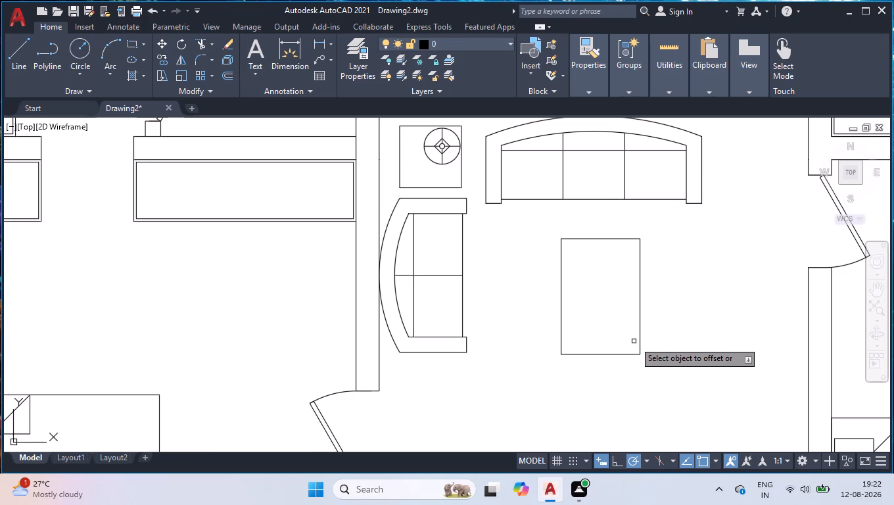
click(639, 334)
click(618, 333)
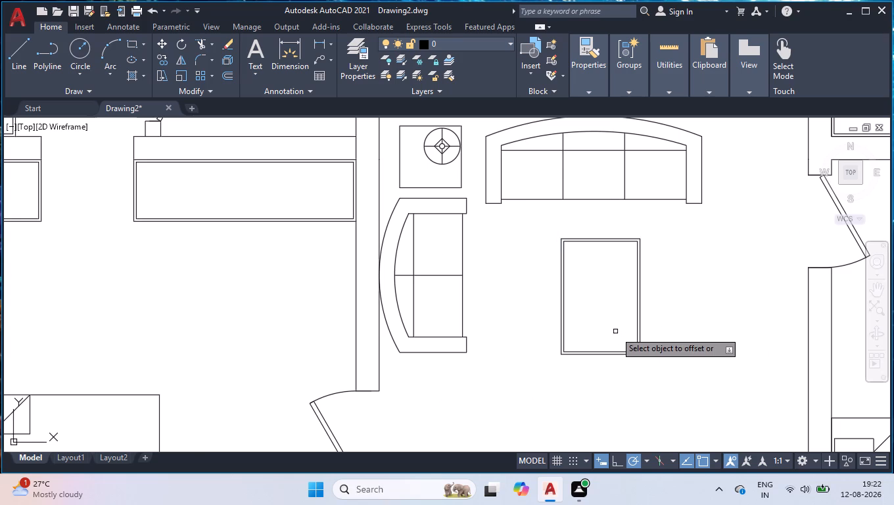
key(Escape)
Delete the spare bed, sofa and wood table lying outside the floor plan to the west.
scroll(615, 337, down, 4)
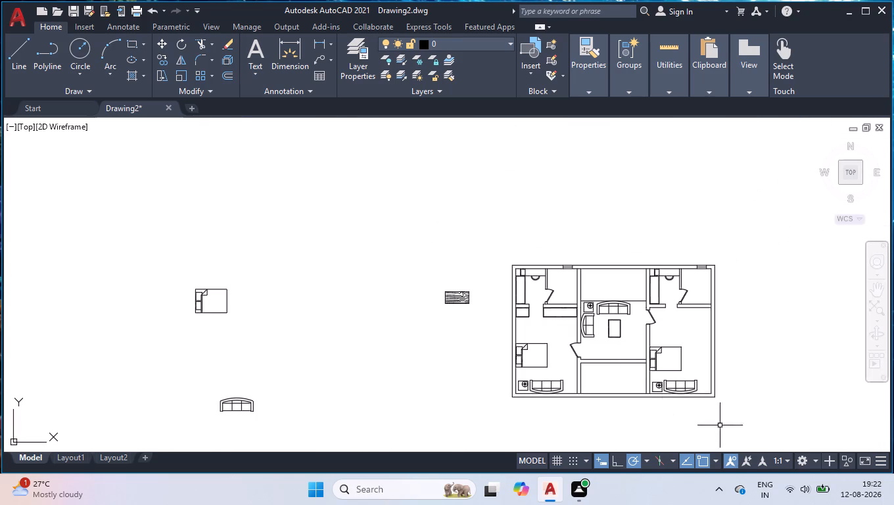
click(519, 264)
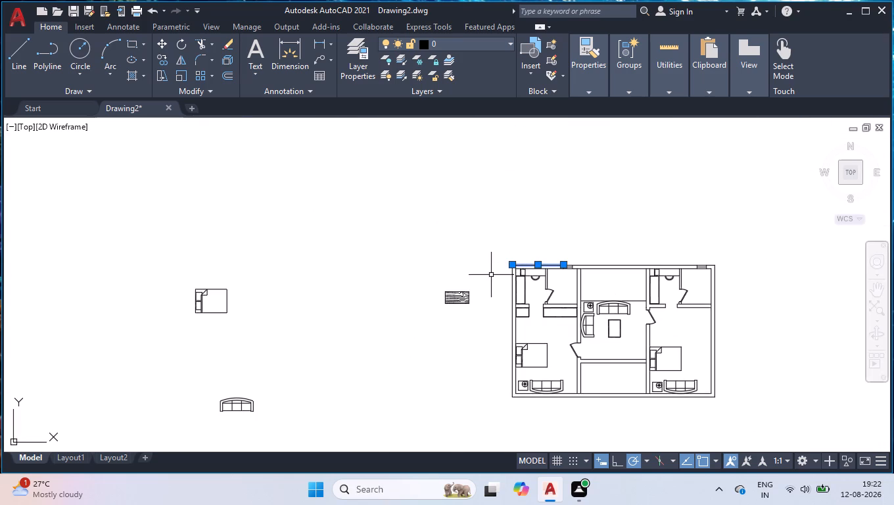
key(Escape)
click(479, 253)
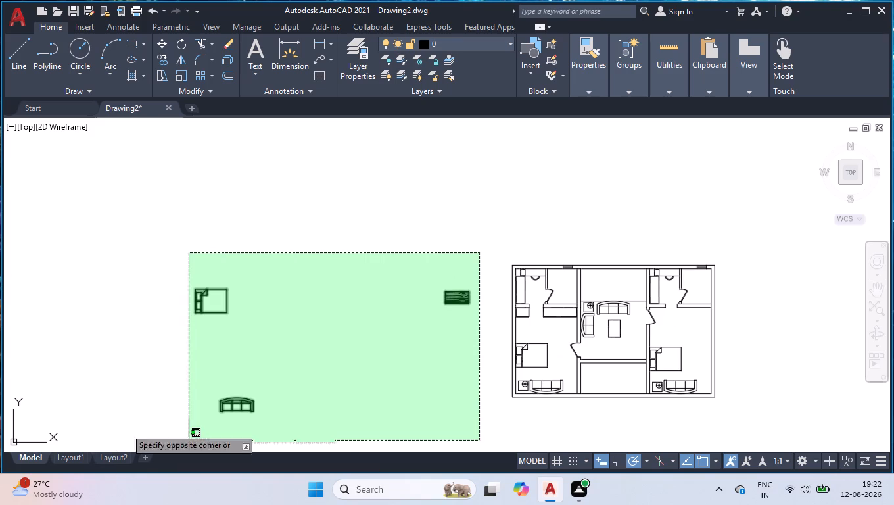
click(143, 408)
key(Delete)
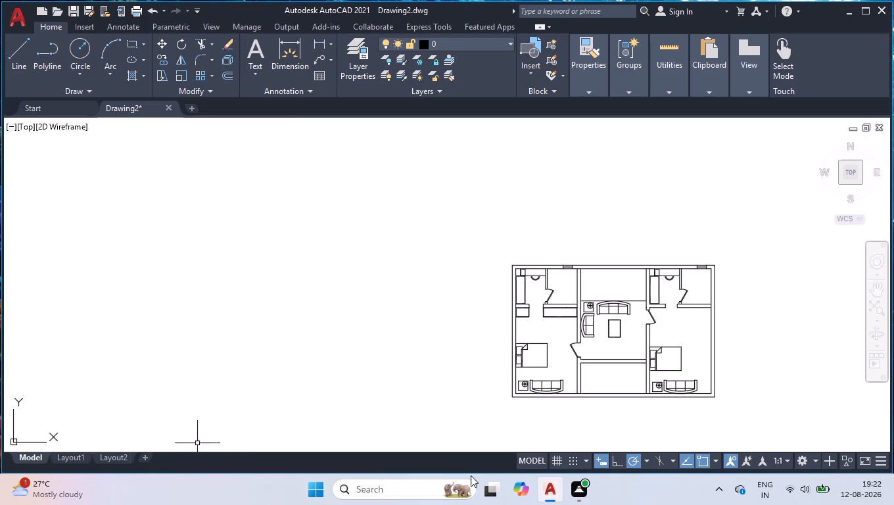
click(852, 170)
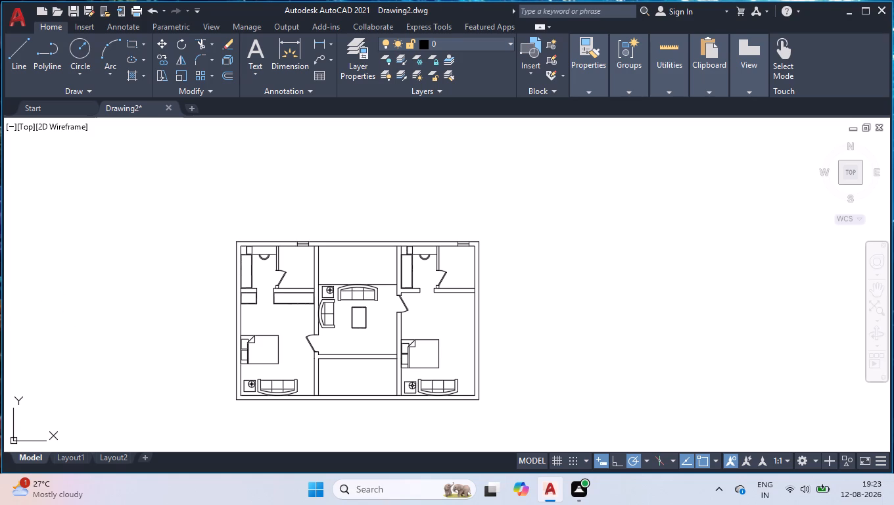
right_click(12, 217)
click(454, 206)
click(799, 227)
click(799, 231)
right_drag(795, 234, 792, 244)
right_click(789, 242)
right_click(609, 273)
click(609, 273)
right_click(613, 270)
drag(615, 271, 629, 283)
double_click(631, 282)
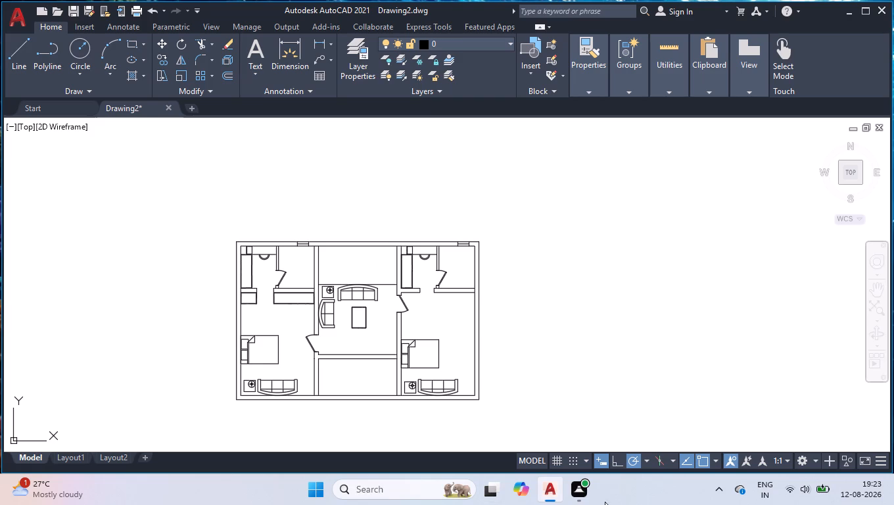
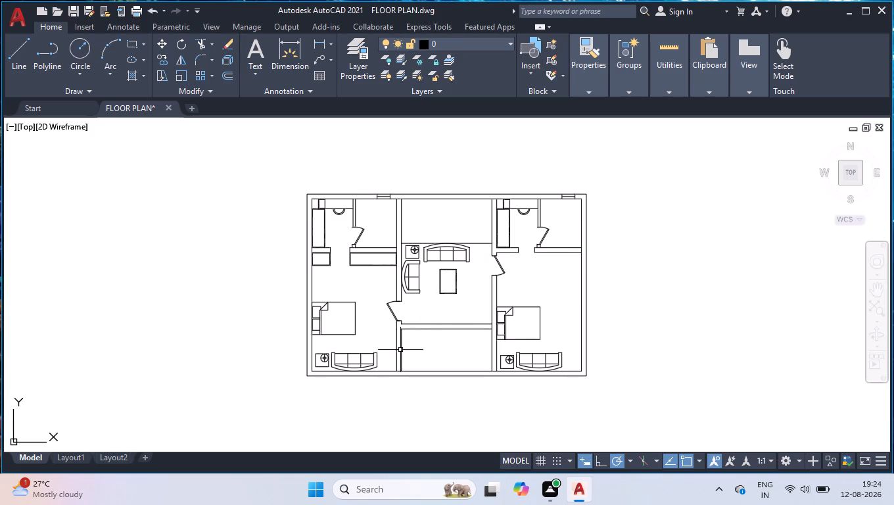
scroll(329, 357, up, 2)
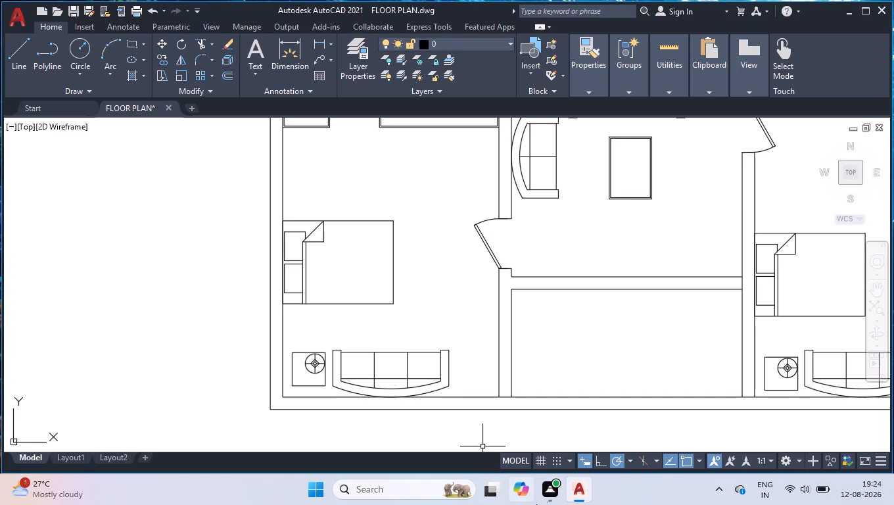
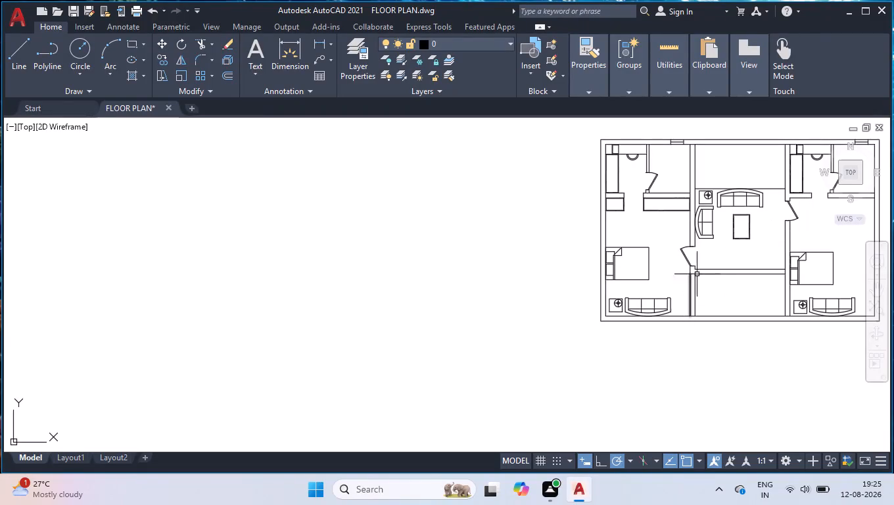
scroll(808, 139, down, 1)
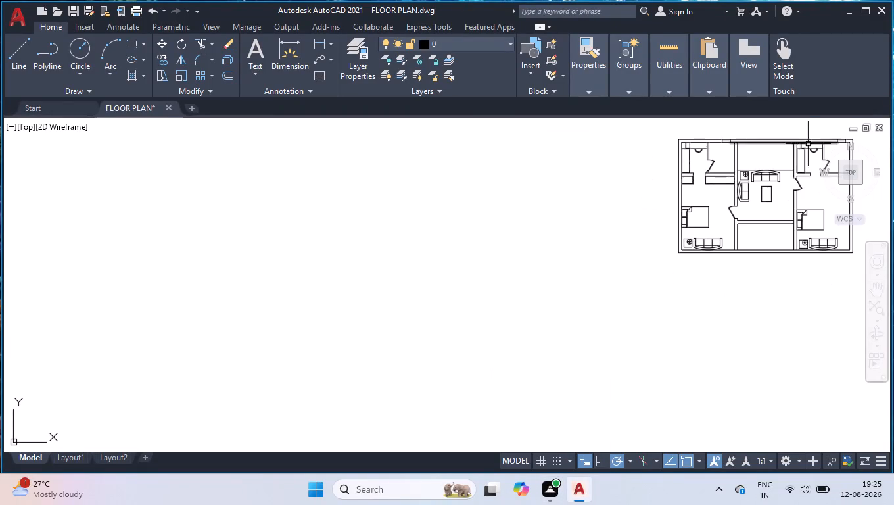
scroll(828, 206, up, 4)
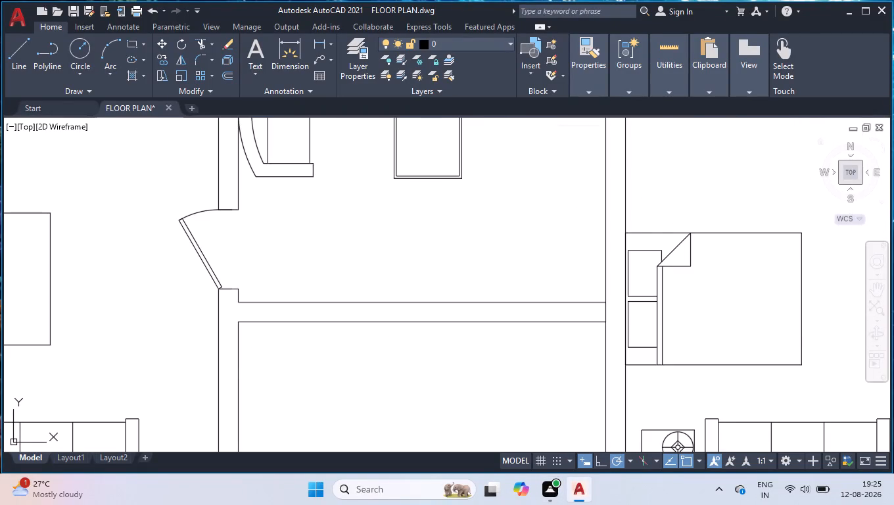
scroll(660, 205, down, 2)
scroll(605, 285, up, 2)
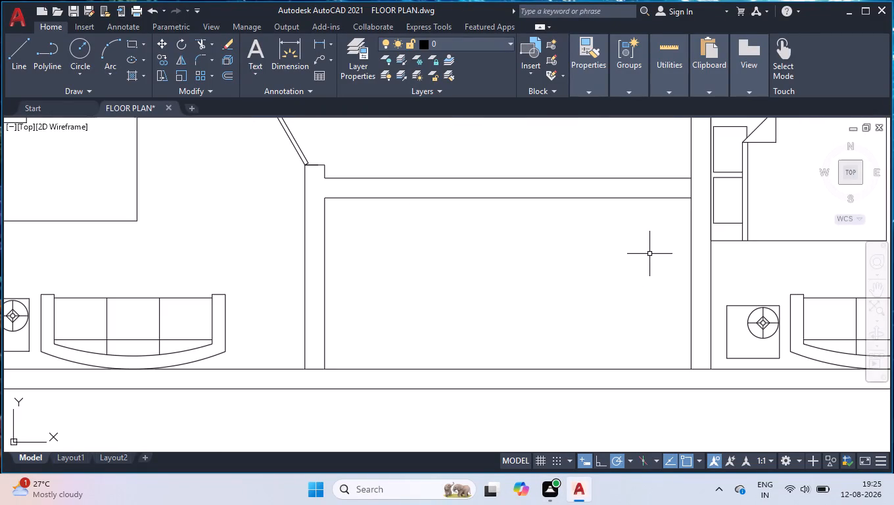
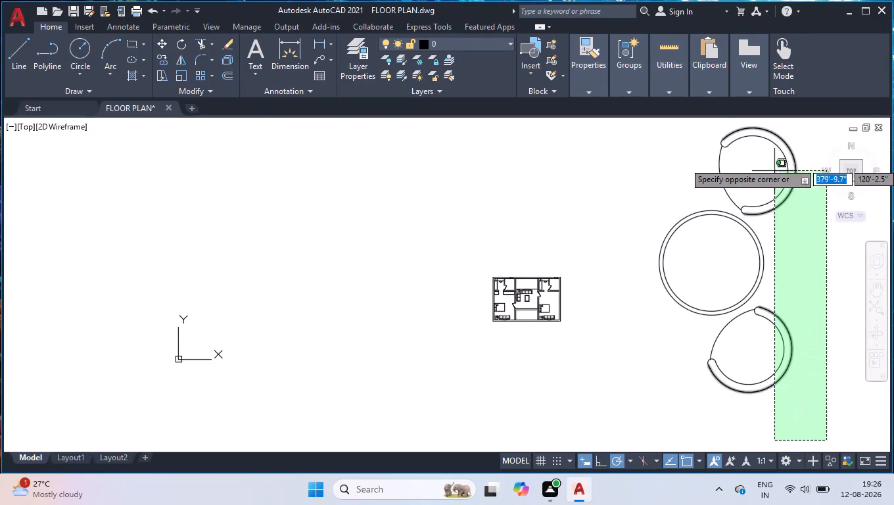
Group the round table and its two chairs beside the floor plan.
click(688, 156)
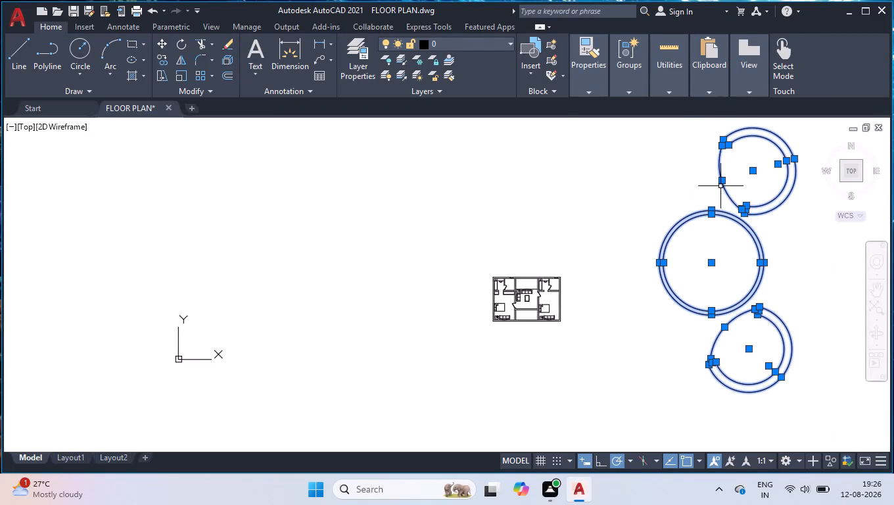
text(GROU[)
key(BackSpace)
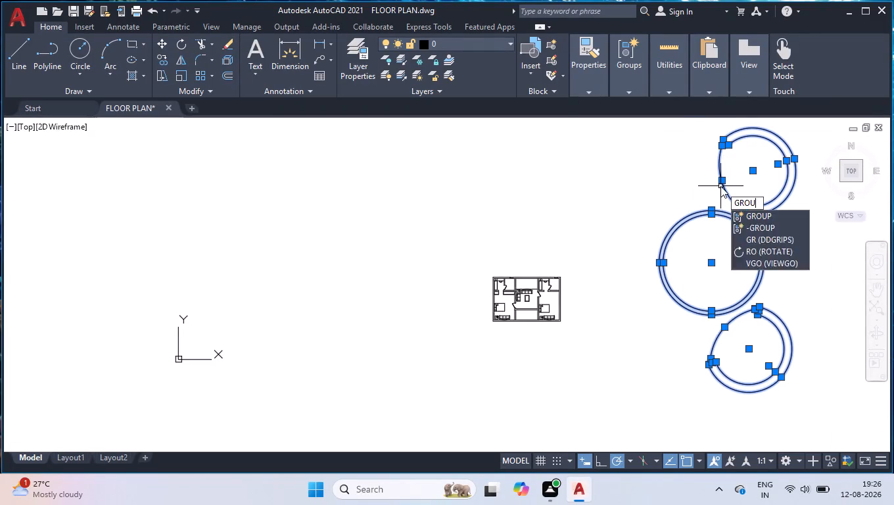
key(Return)
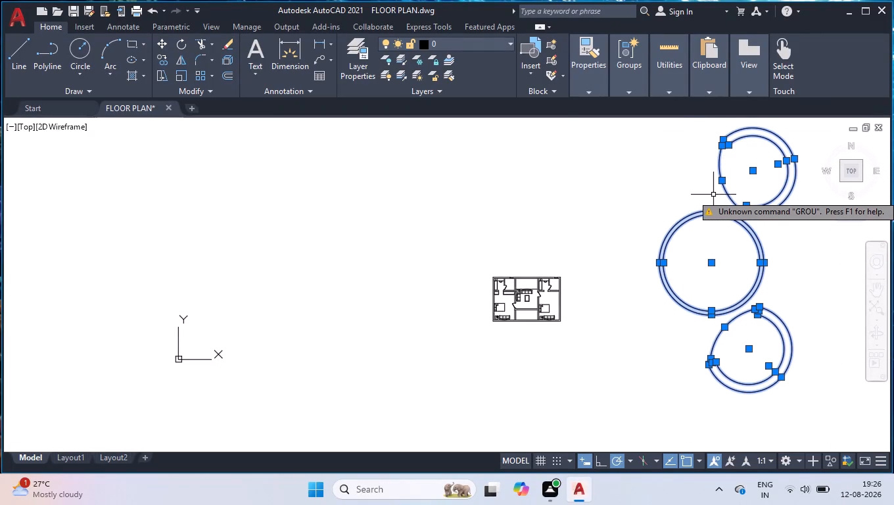
text(GRO)
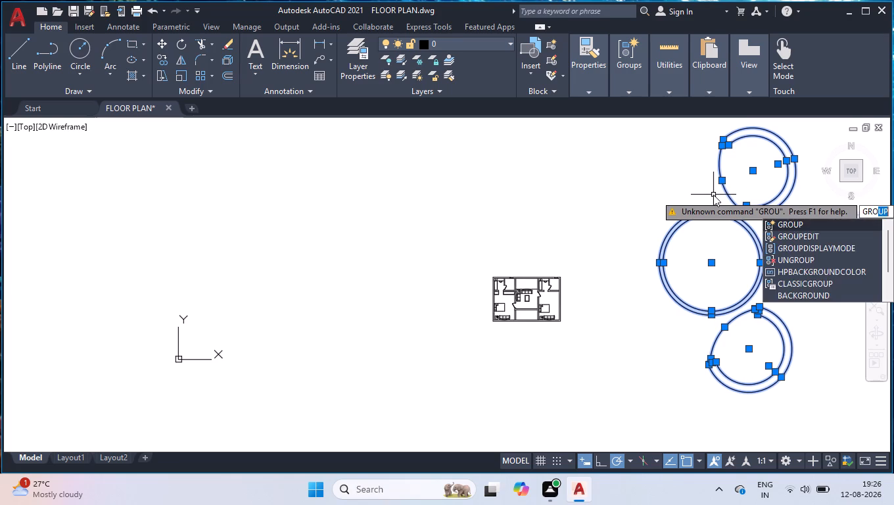
text(UP)
key(Return)
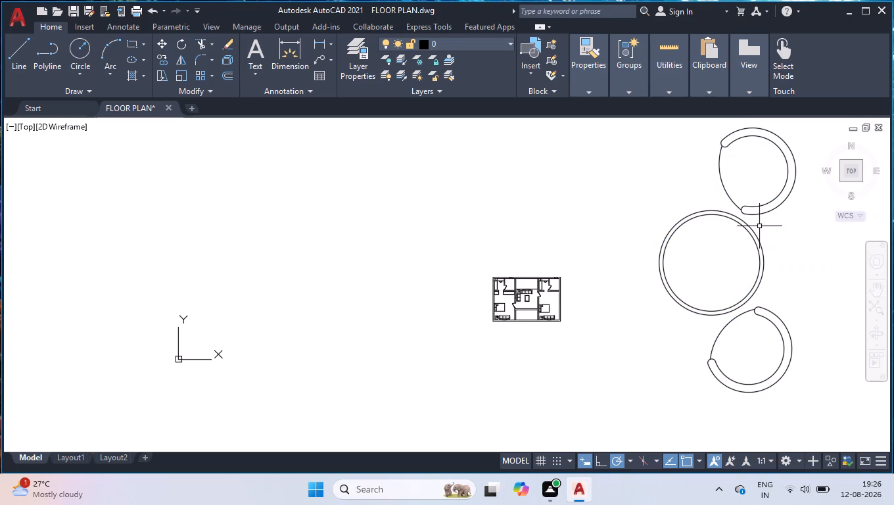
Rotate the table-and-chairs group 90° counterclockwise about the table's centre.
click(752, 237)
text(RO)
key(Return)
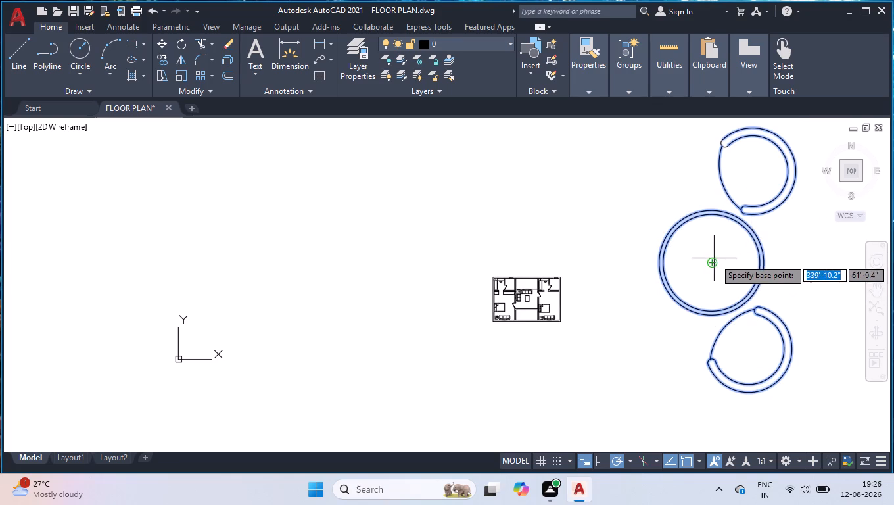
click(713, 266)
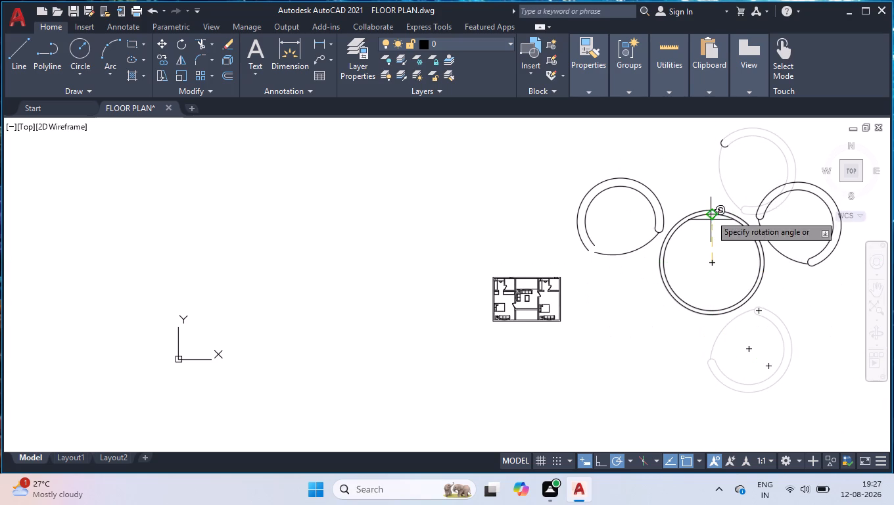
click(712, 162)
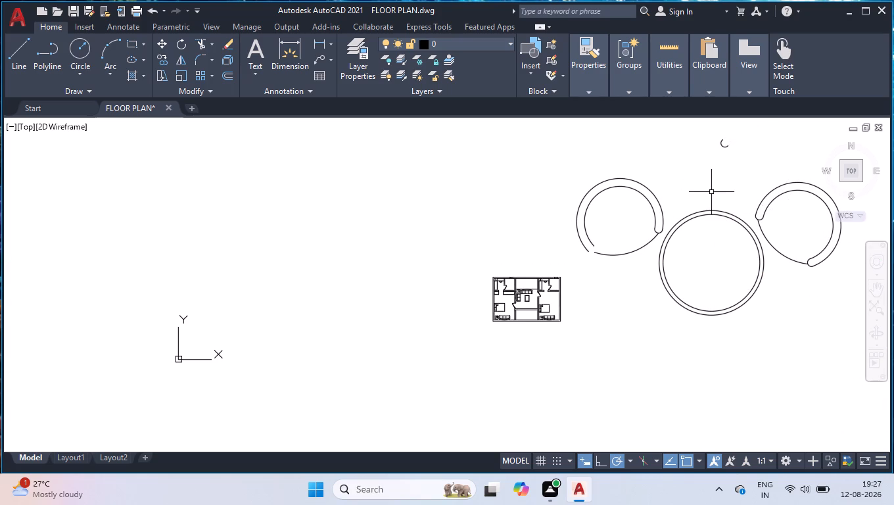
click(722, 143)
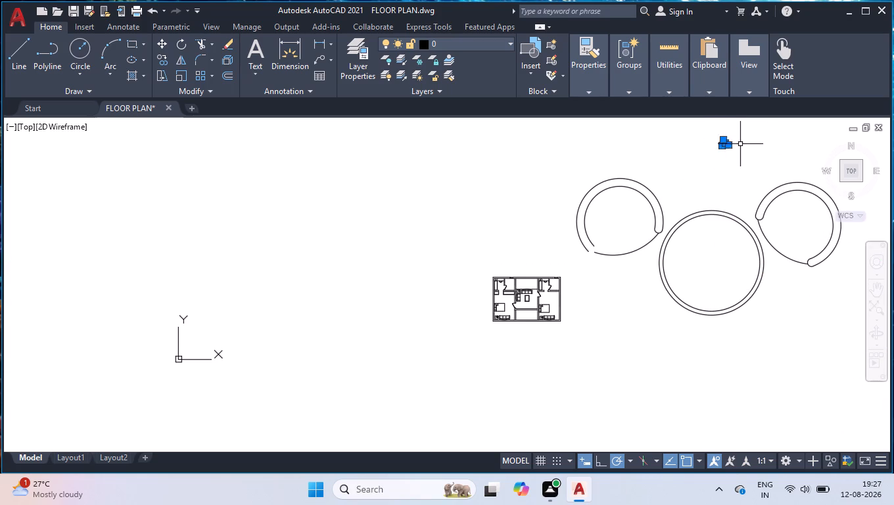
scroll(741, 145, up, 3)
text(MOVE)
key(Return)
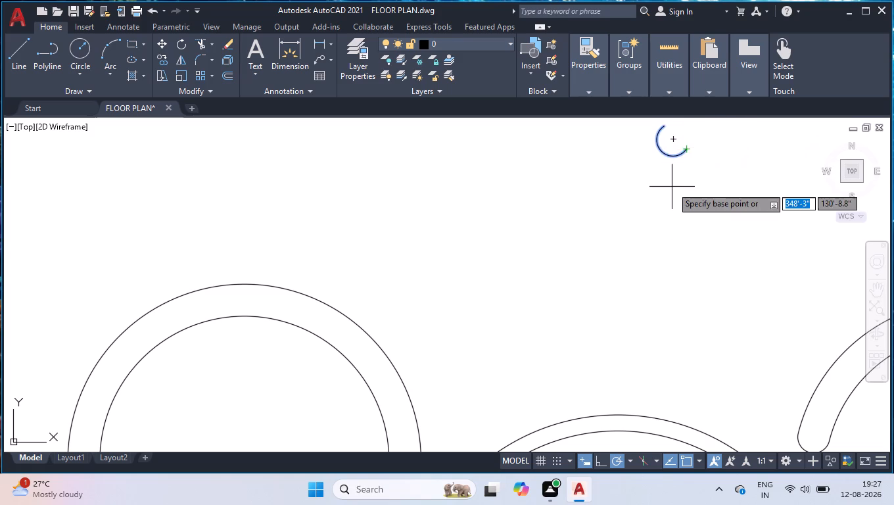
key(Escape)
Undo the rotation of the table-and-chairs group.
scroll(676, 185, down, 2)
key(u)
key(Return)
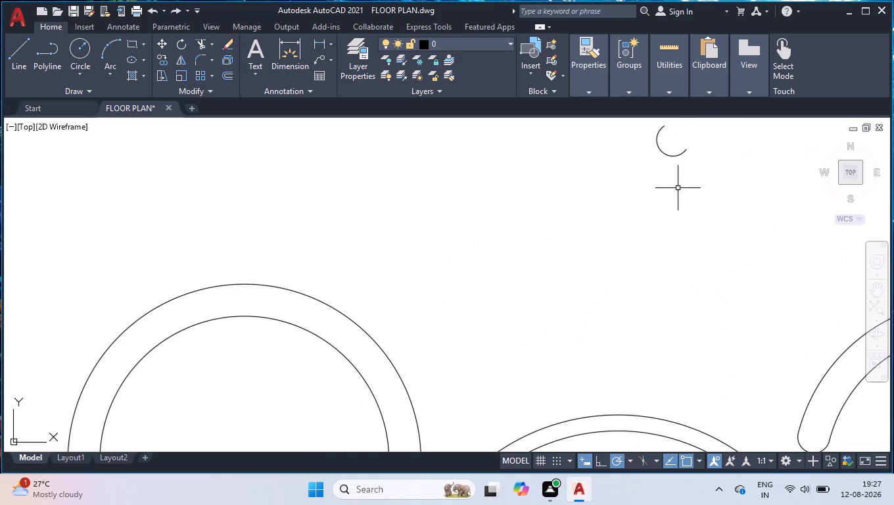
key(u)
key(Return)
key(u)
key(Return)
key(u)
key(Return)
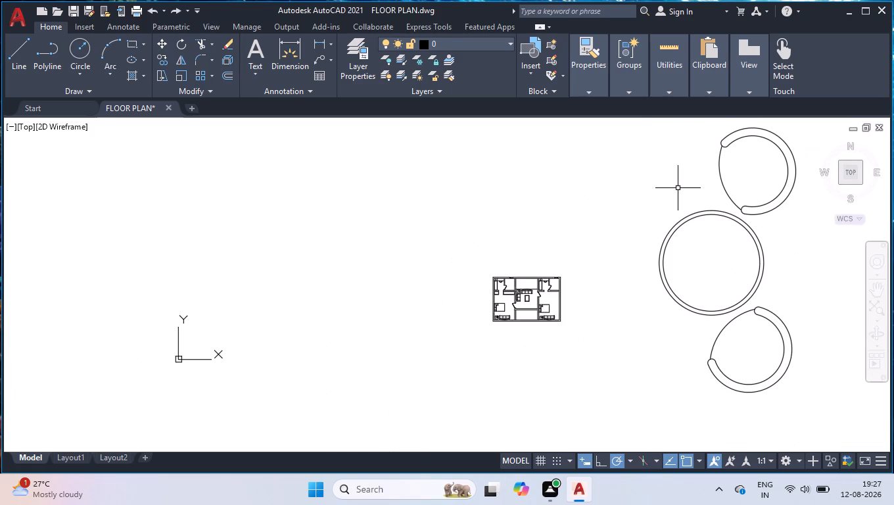
Group the whole table-and-chairs set again, including the small end arc of the upper chair.
click(808, 128)
click(670, 406)
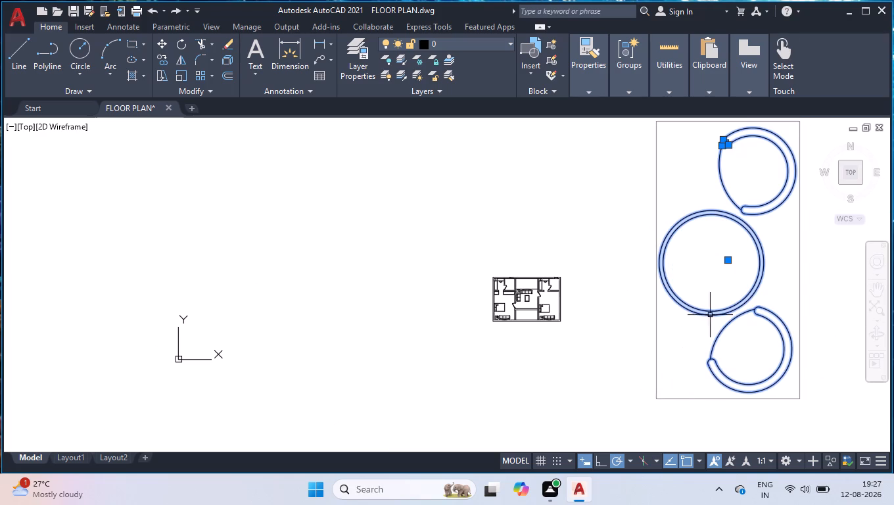
text(GROUP)
key(Return)
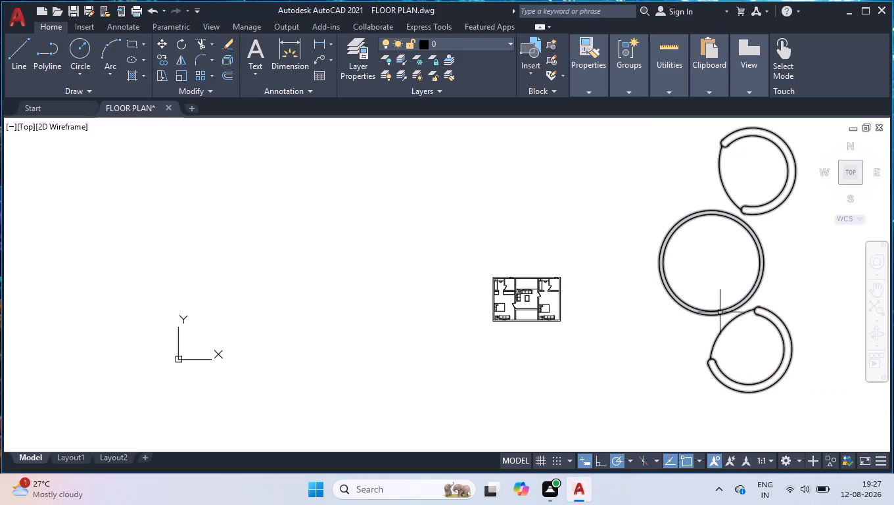
Rotate the table-and-chairs group 90° counterclockwise about the table's centre.
text(RO)
key(Return)
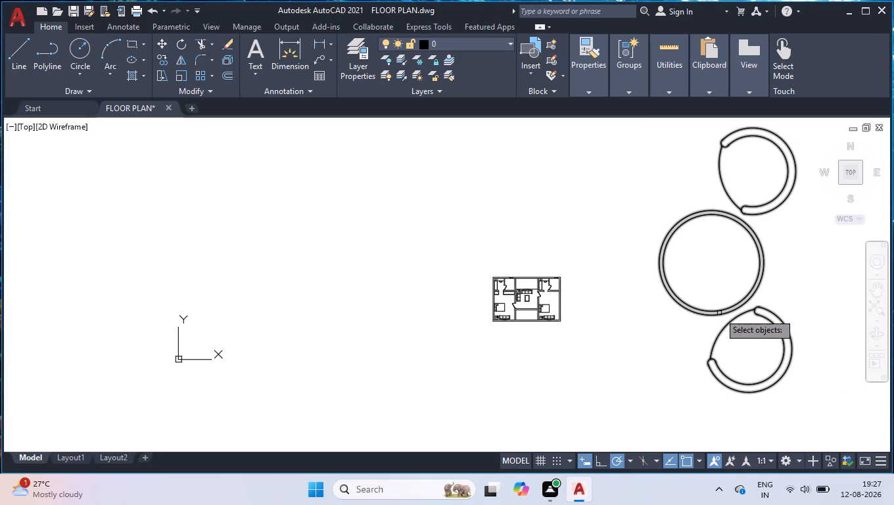
click(719, 313)
key(Return)
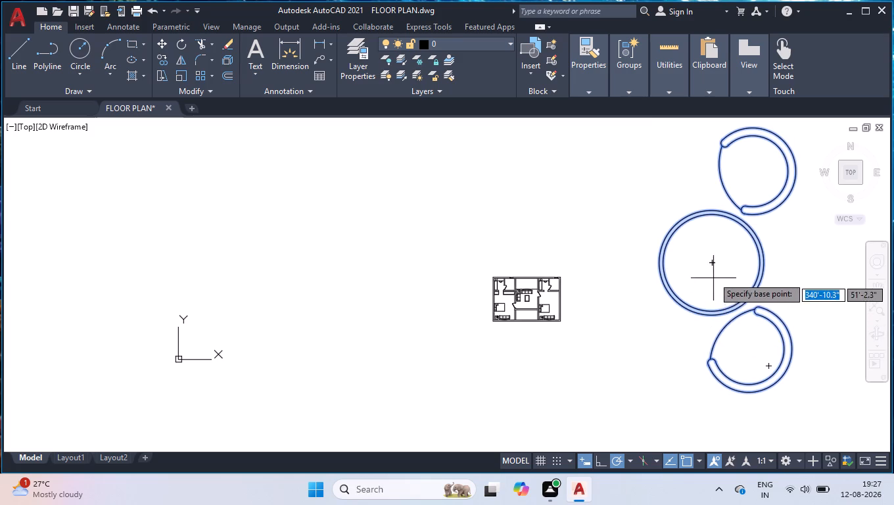
click(711, 264)
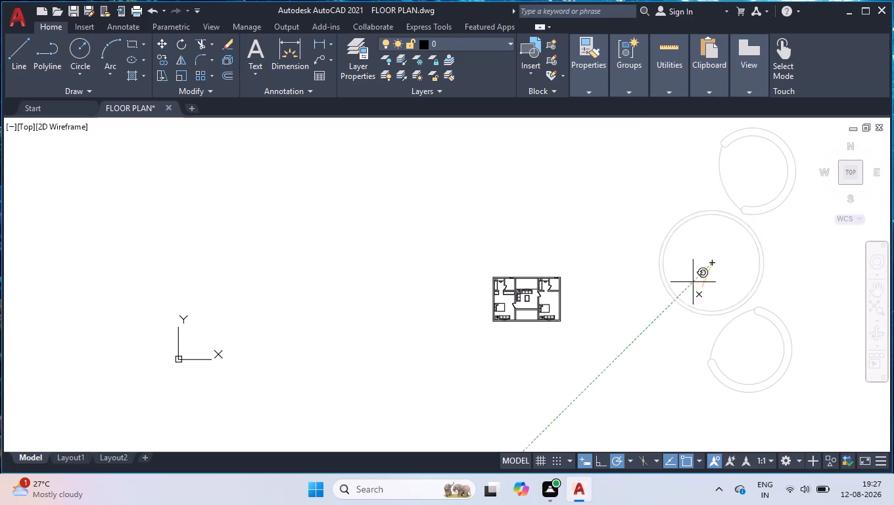
click(712, 158)
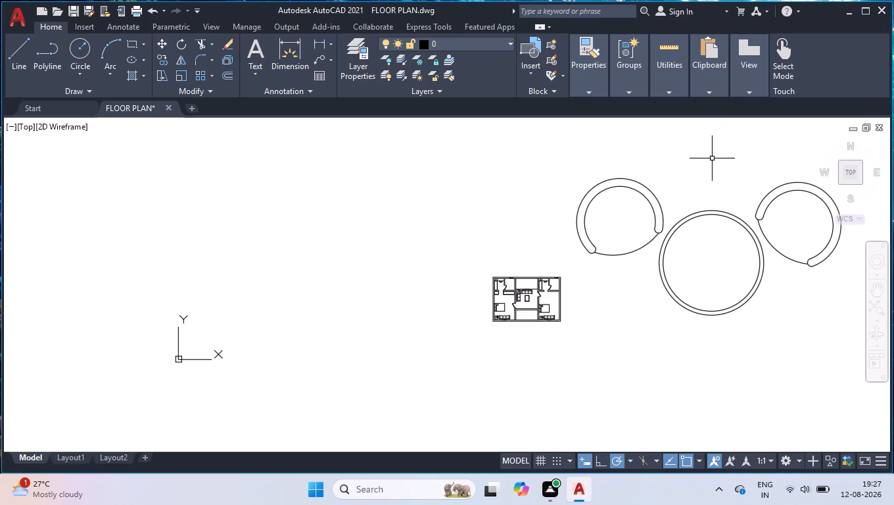
Scale the table-and-chairs group down about the table's centre to roughly fit a room of the floor plan.
click(707, 210)
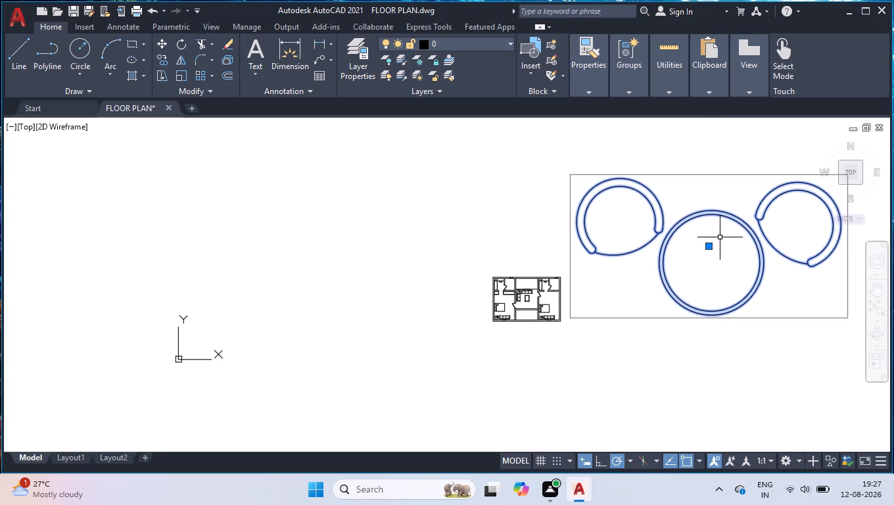
text(SCA)
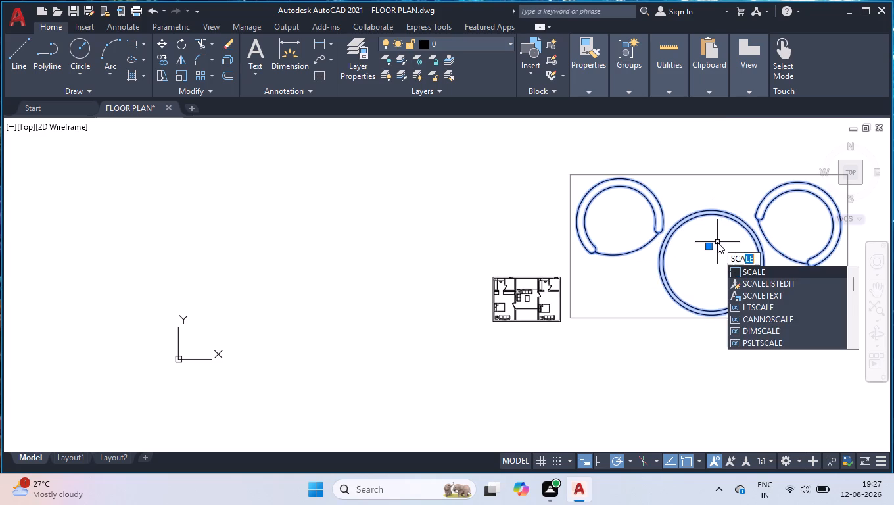
key(l)
key(Return)
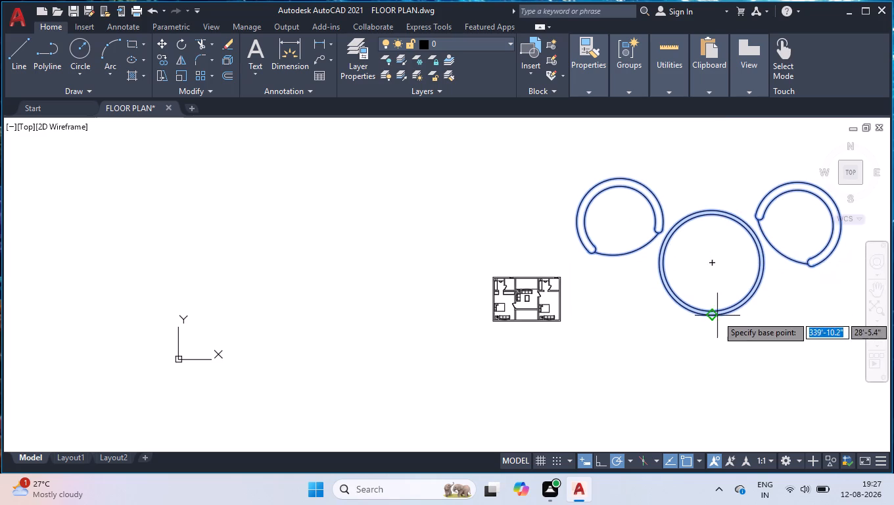
click(711, 264)
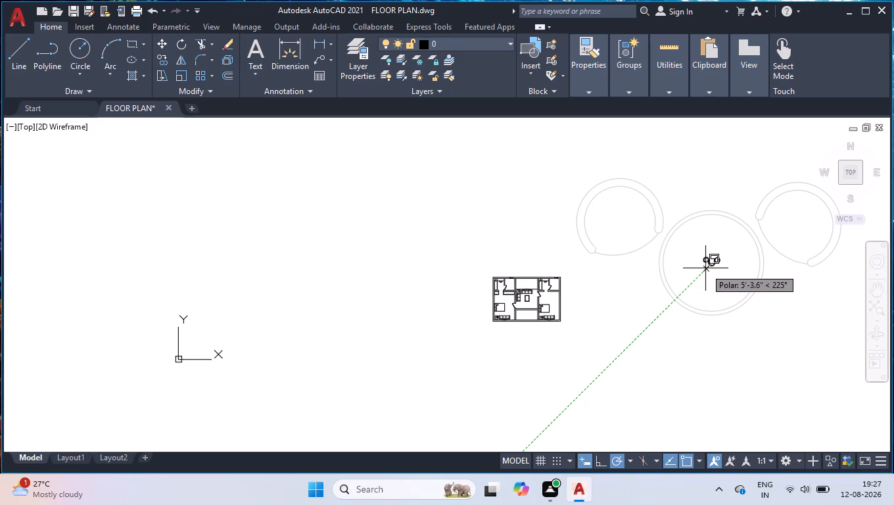
click(705, 268)
Move the table-and-chairs group by the table's centre into the lower middle room between the two bedrooms.
click(711, 262)
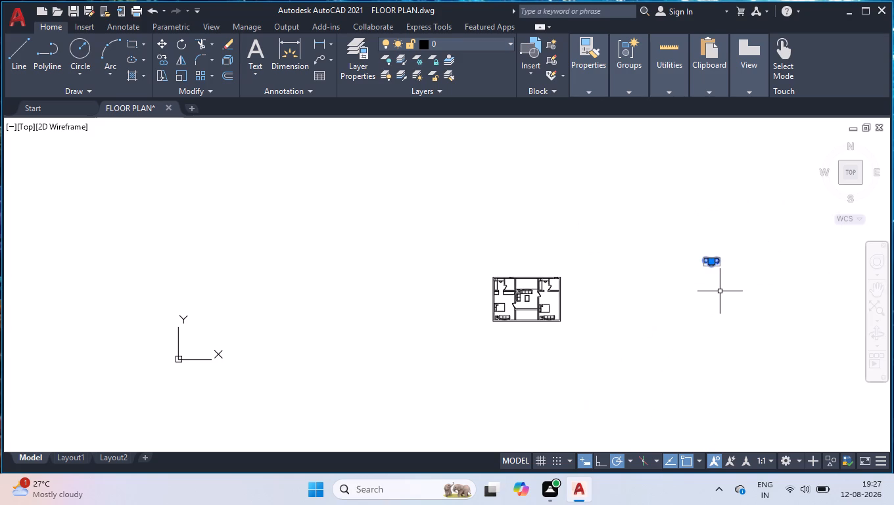
text(MOVE)
key(Return)
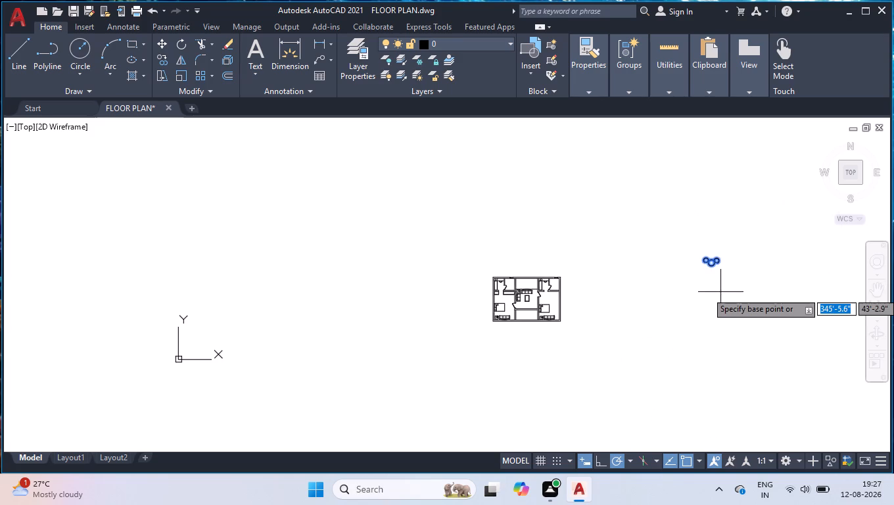
scroll(722, 262, up, 4)
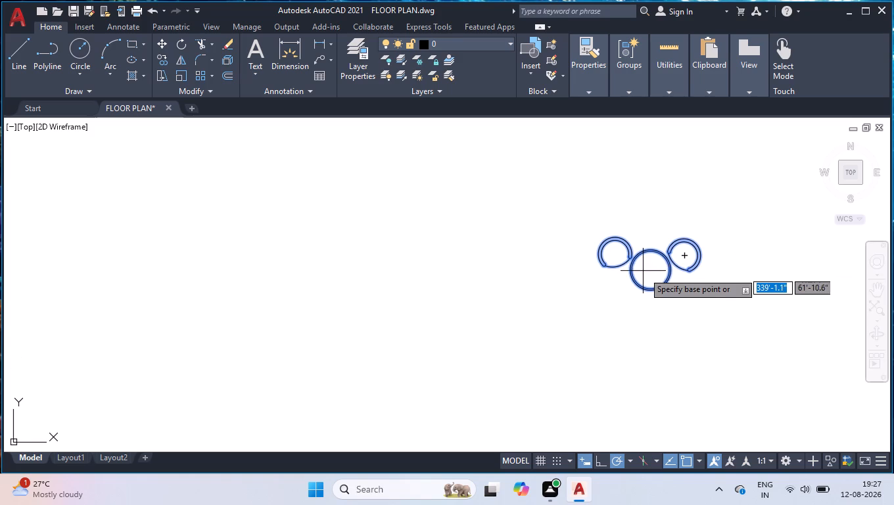
click(650, 272)
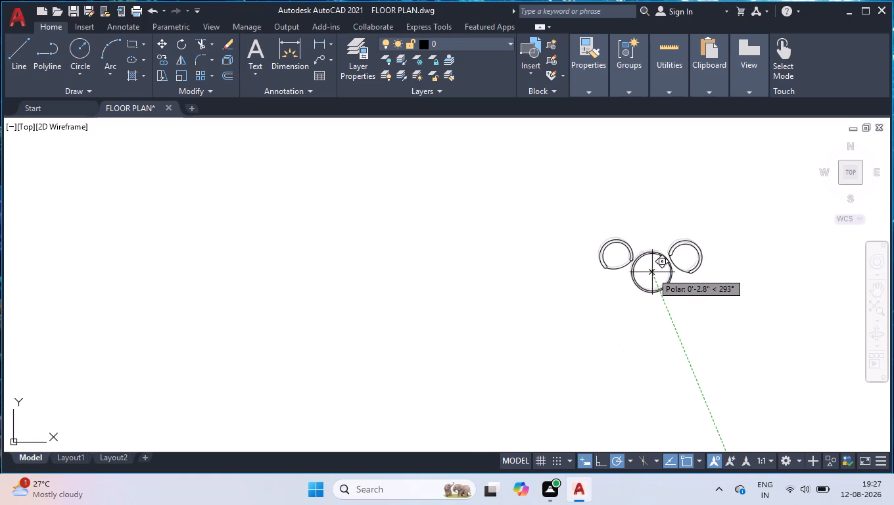
scroll(615, 303, down, 3)
scroll(305, 399, up, 4)
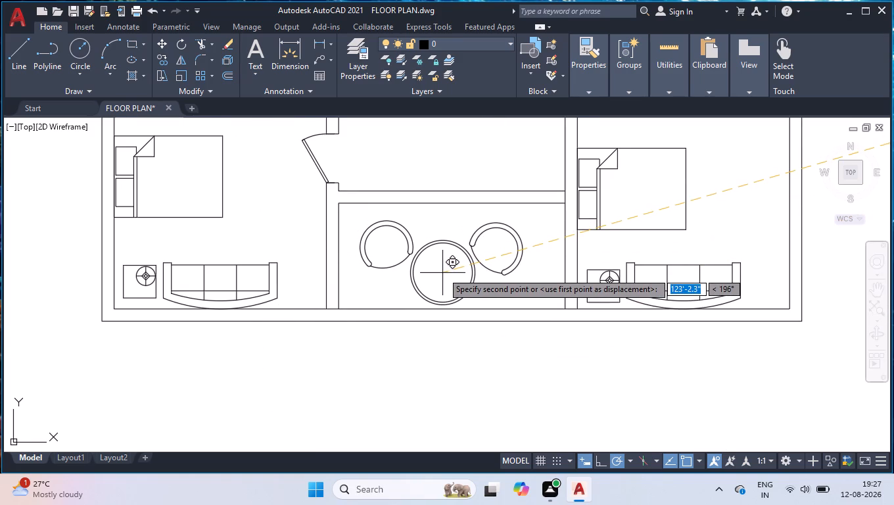
click(446, 266)
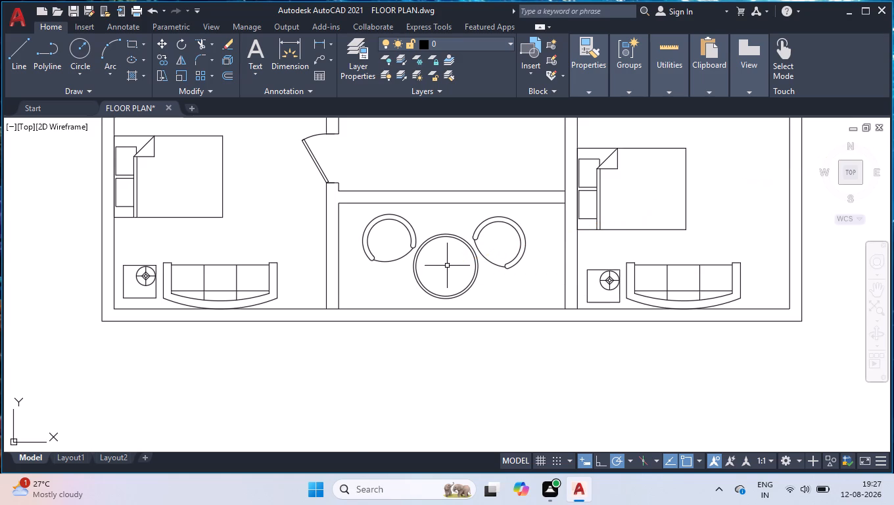
Scale the table-and-chairs group down further about the table's centre, picking a point about 3' straight above it.
click(469, 251)
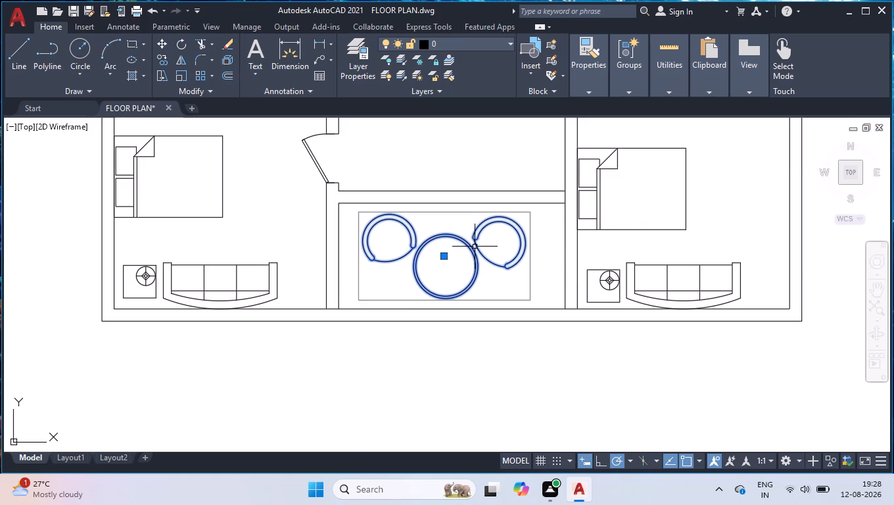
text(SCA)
key(Return)
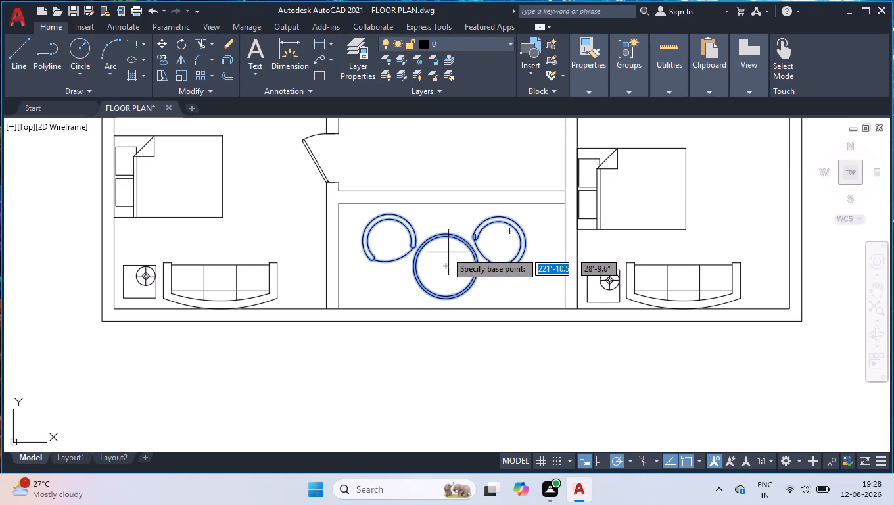
click(446, 266)
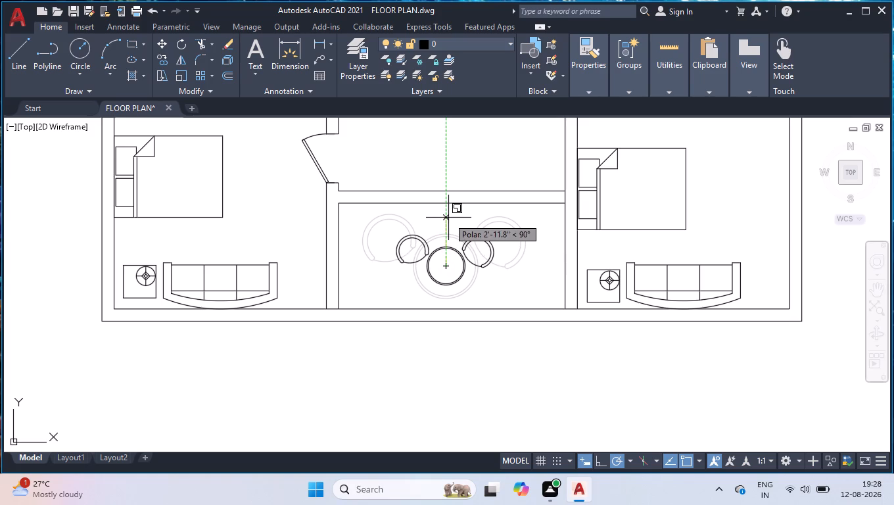
click(447, 215)
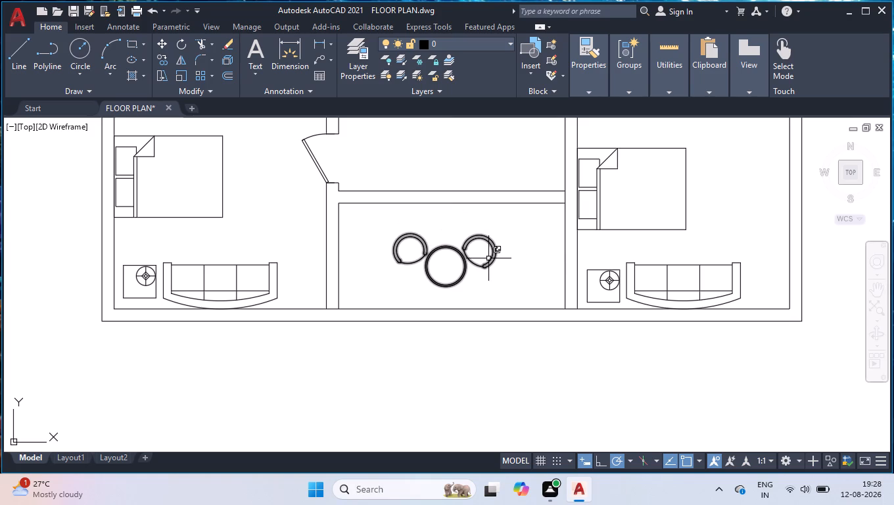
Ungroup the table-and-chairs set in the lower middle room, accepting the first group offered.
text(UN)
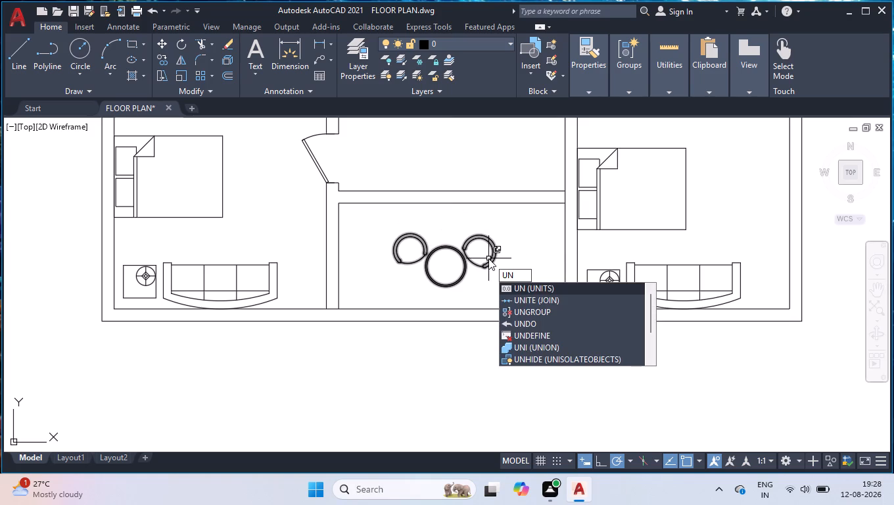
key(g)
key(Return)
click(490, 260)
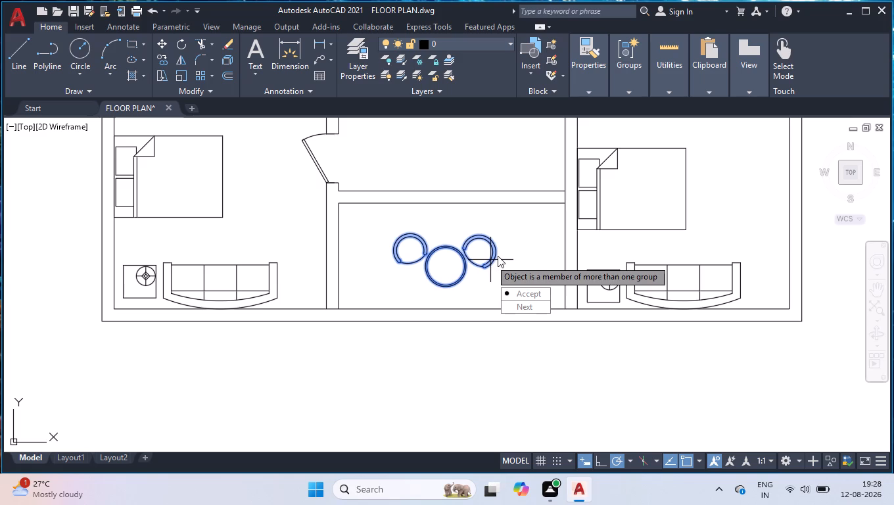
key(Return)
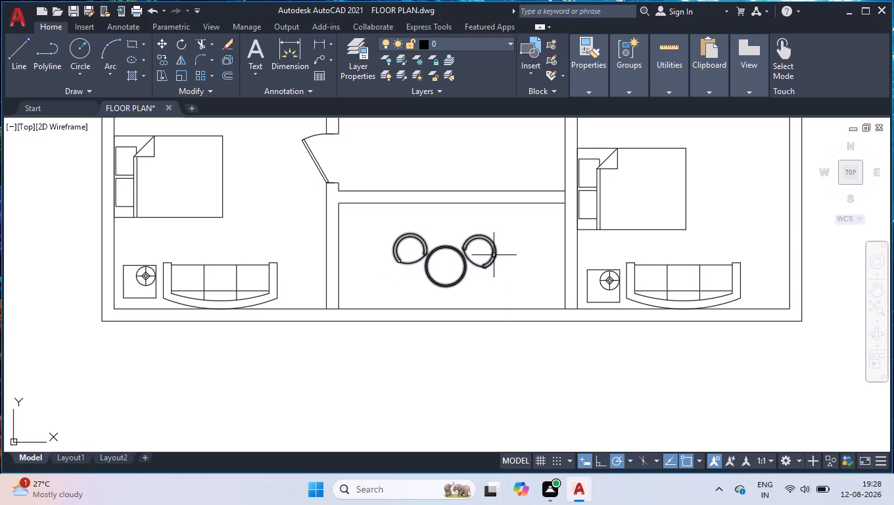
Ungroup the remaining table-and-chairs group in the lower middle room.
click(489, 239)
key(Escape)
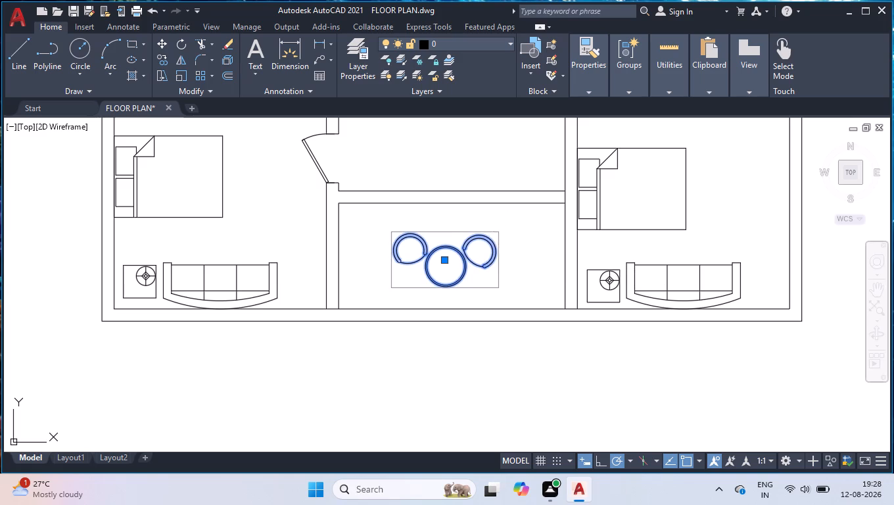
text(UNGR)
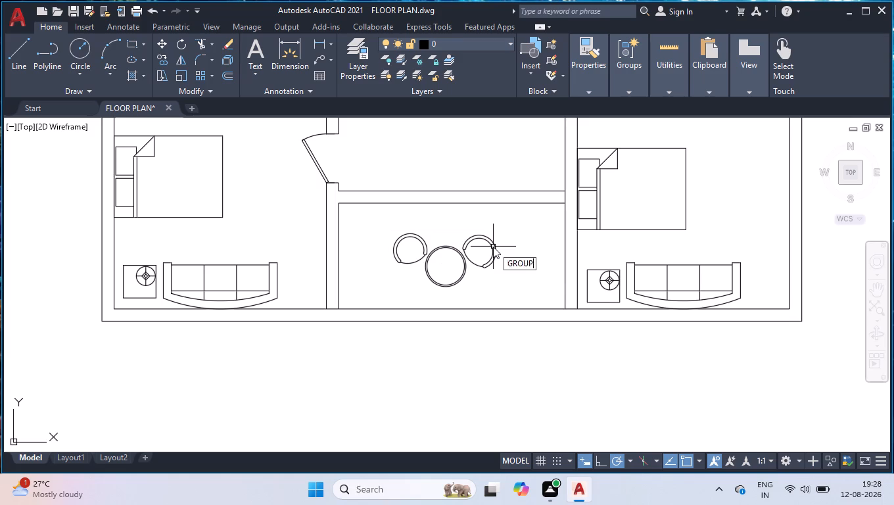
key(Return)
click(493, 247)
Group all the arcs of the right-hand chair, including its rounded arm ends, into one object.
scroll(492, 249, up, 3)
click(540, 220)
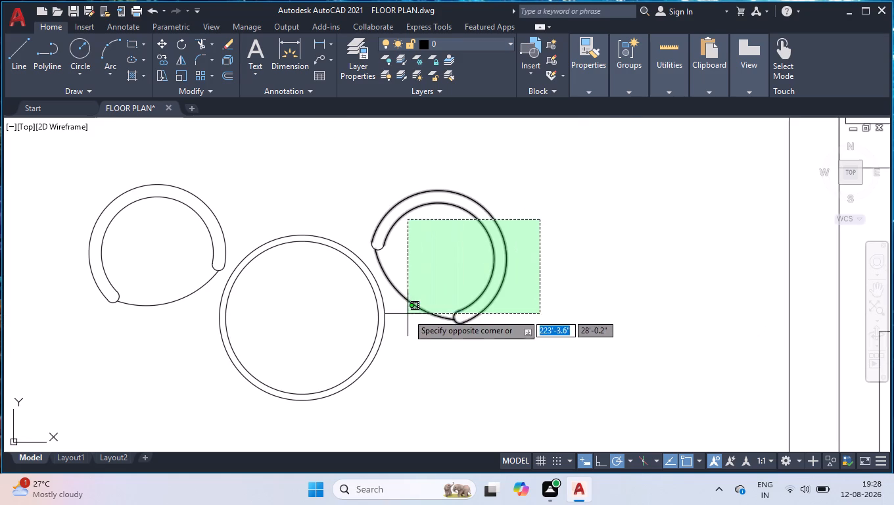
click(373, 262)
scroll(434, 325, up, 3)
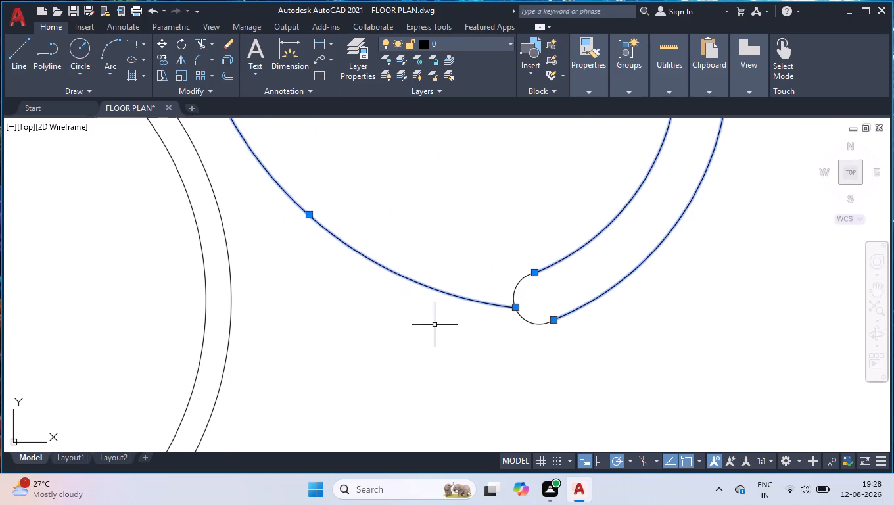
click(517, 283)
text(GROUP)
key(Return)
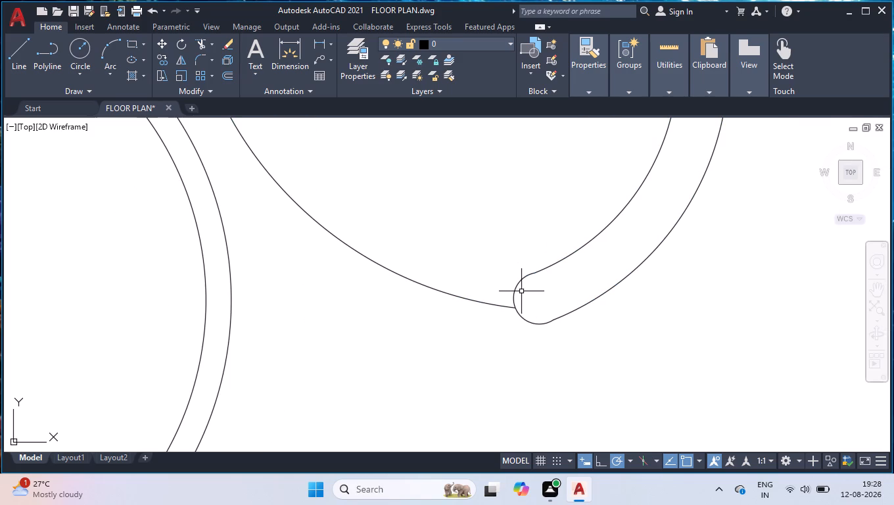
Move the grouped right-hand chair about 1' at 48° up and away from the round table.
click(523, 275)
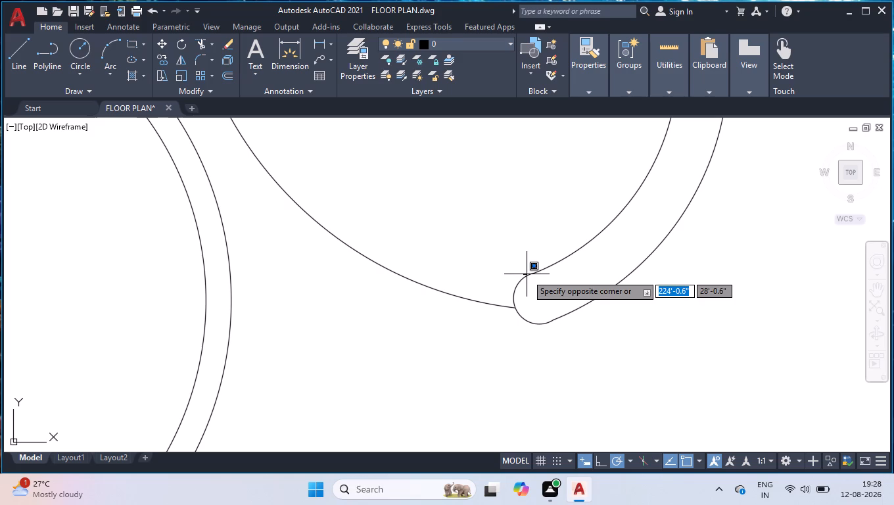
click(529, 278)
click(535, 272)
scroll(536, 273, down, 3)
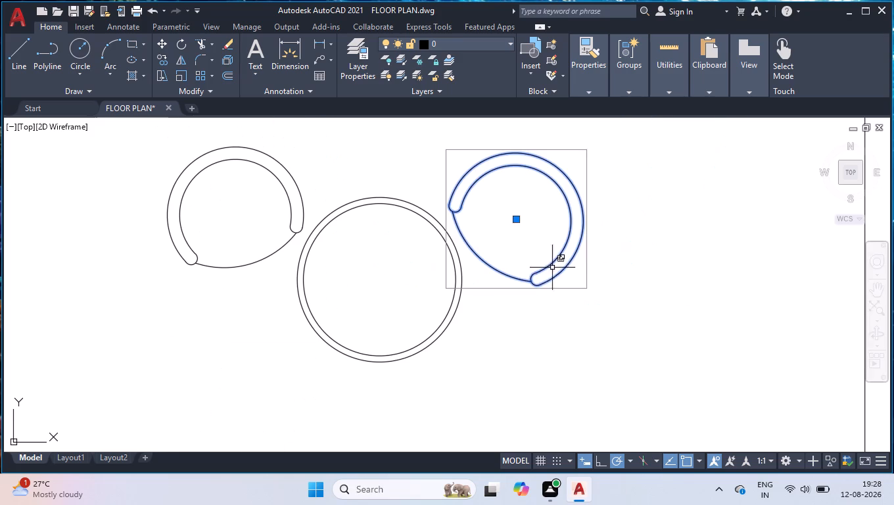
scroll(502, 217, down, 2)
click(506, 217)
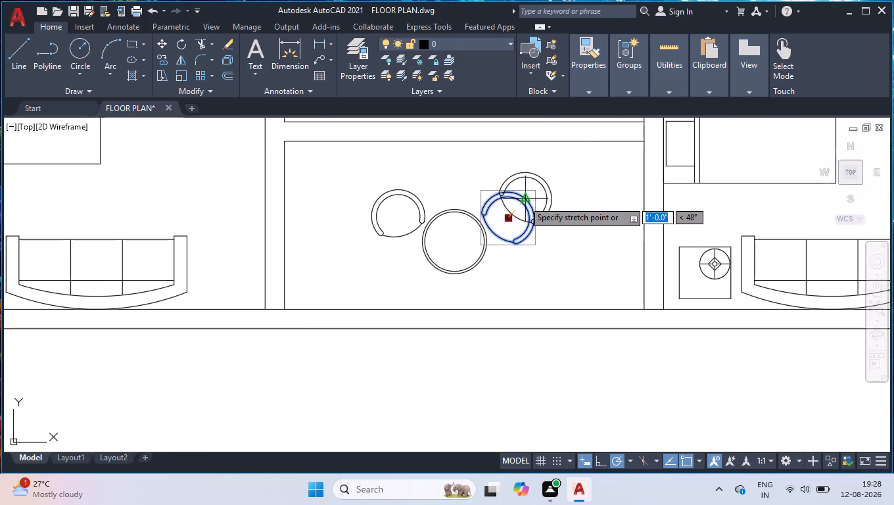
click(524, 201)
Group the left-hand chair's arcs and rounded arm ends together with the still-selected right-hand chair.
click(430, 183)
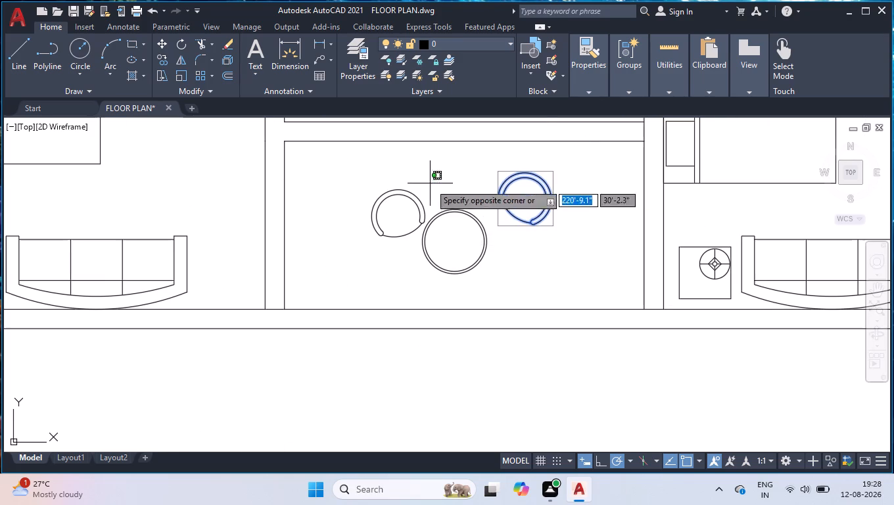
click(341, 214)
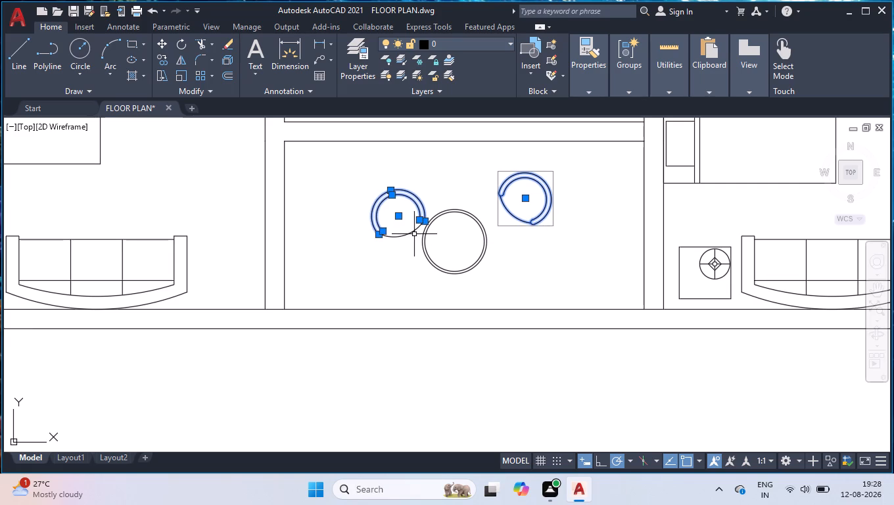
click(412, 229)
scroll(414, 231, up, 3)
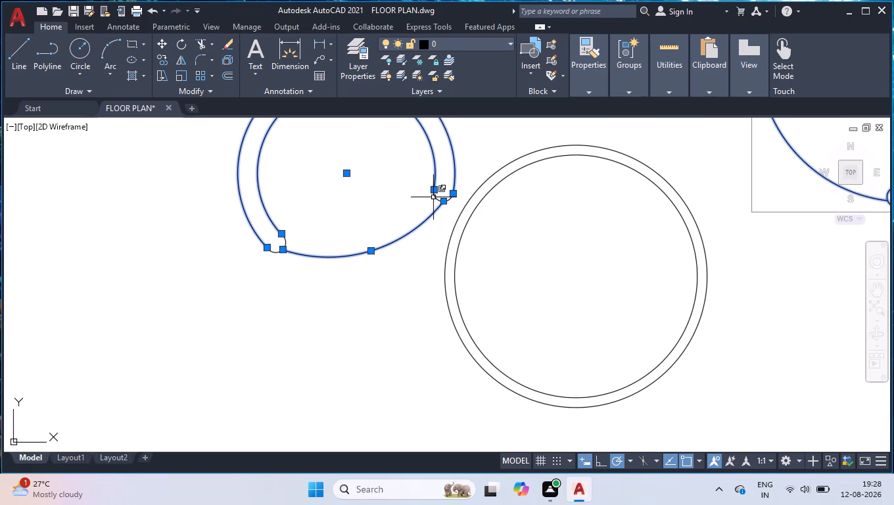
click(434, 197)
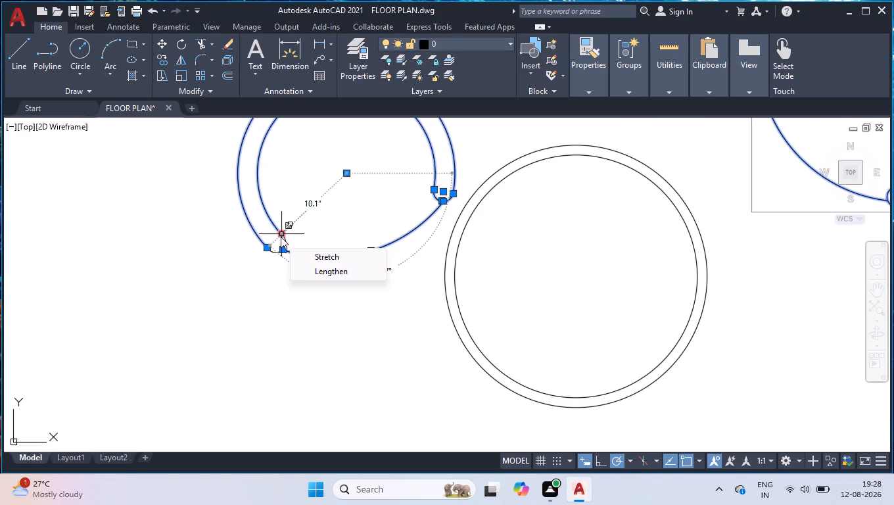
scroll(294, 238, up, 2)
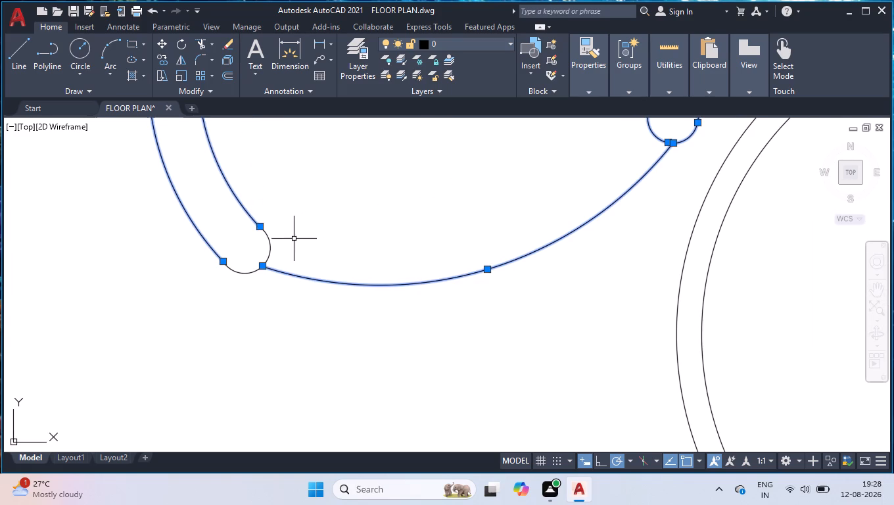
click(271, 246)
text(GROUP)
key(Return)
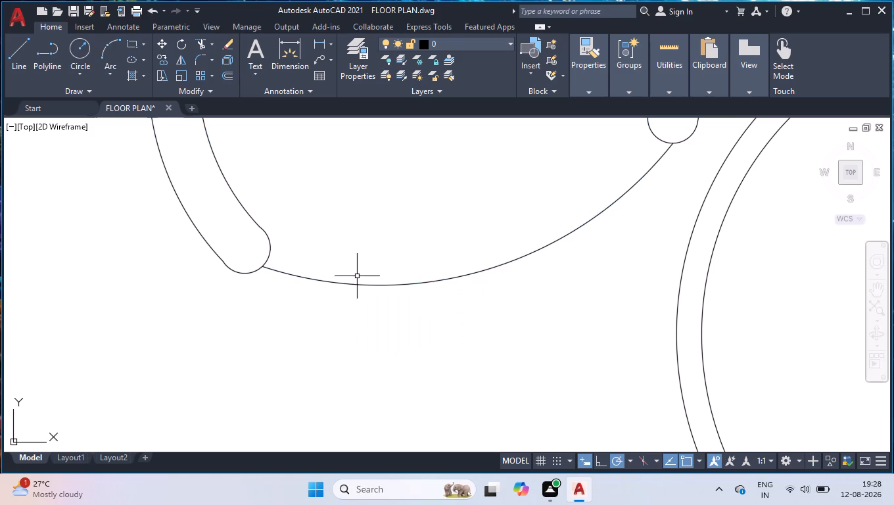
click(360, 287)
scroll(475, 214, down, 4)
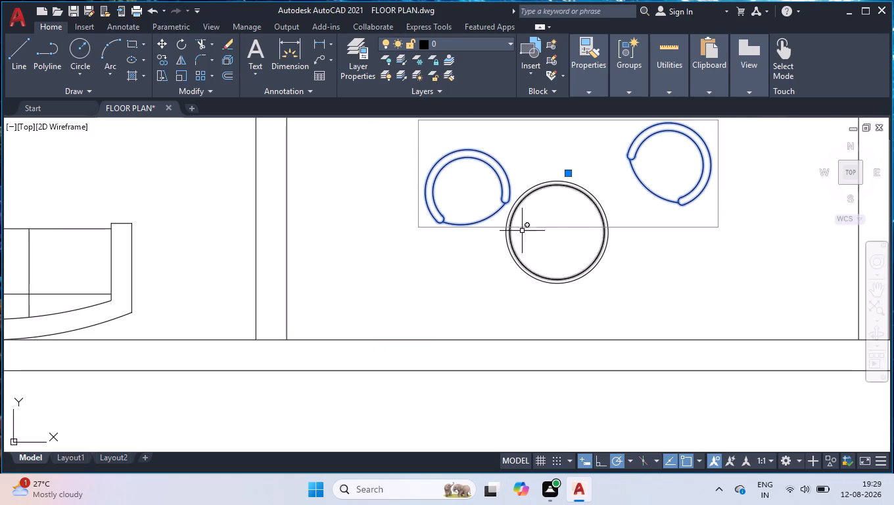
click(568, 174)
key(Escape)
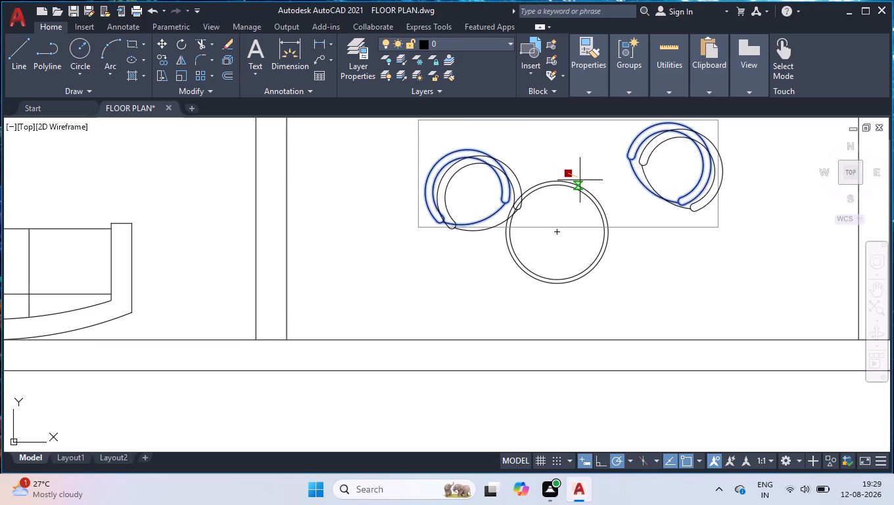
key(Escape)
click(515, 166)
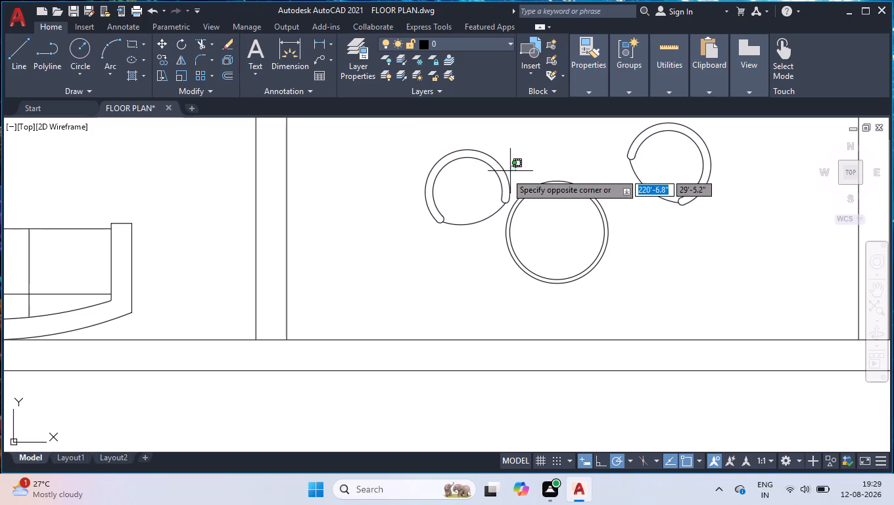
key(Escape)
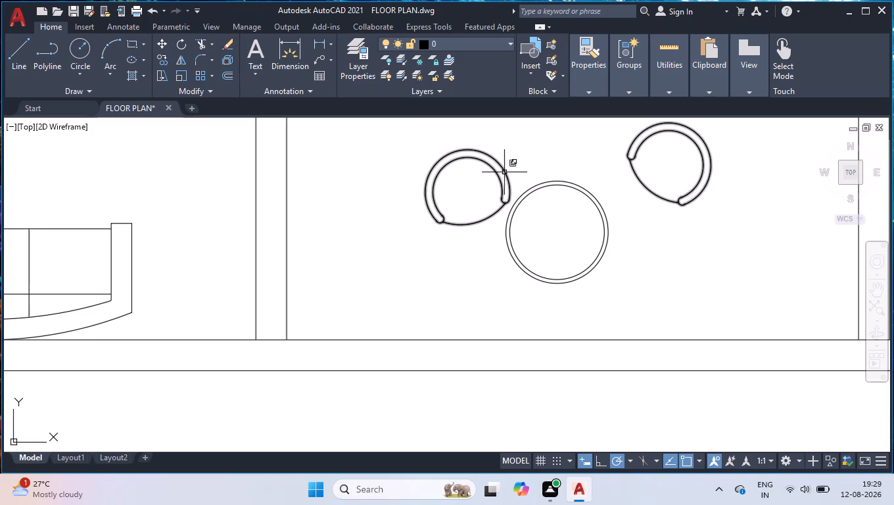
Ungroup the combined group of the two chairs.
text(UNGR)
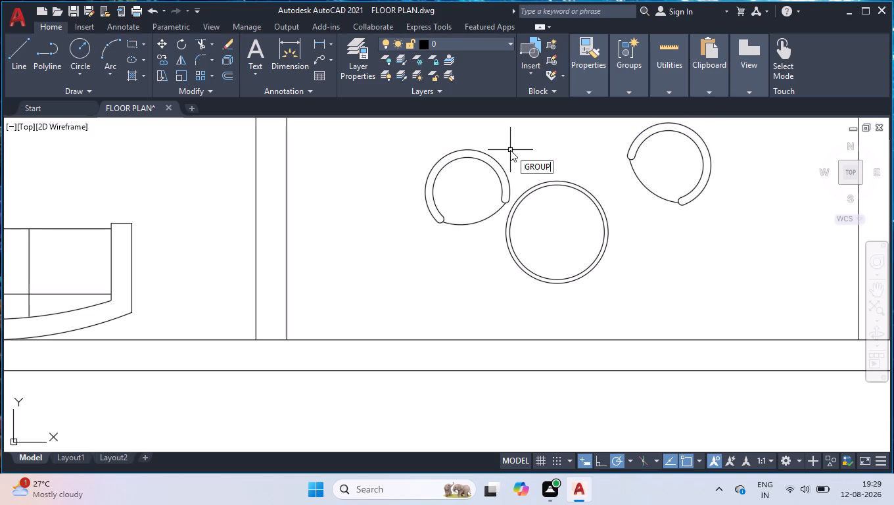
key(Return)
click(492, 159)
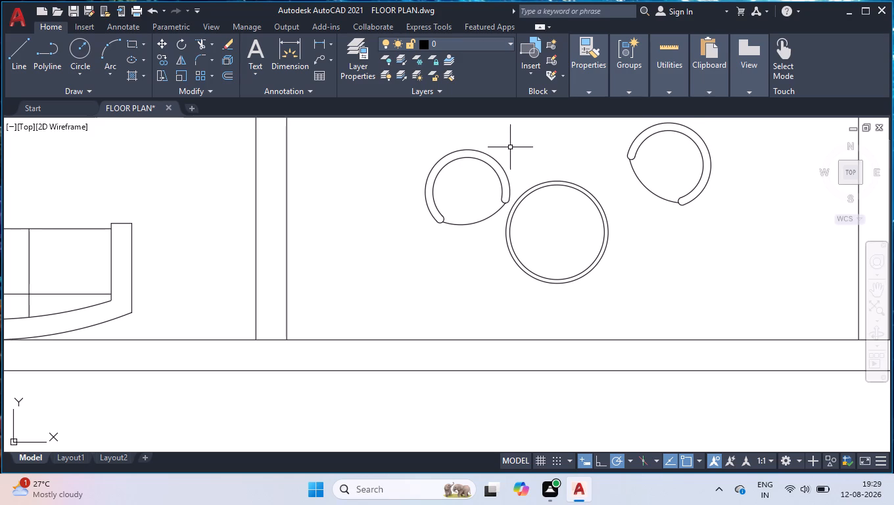
Group only the left-hand chair's arcs and rounded arm ends into one object.
click(511, 146)
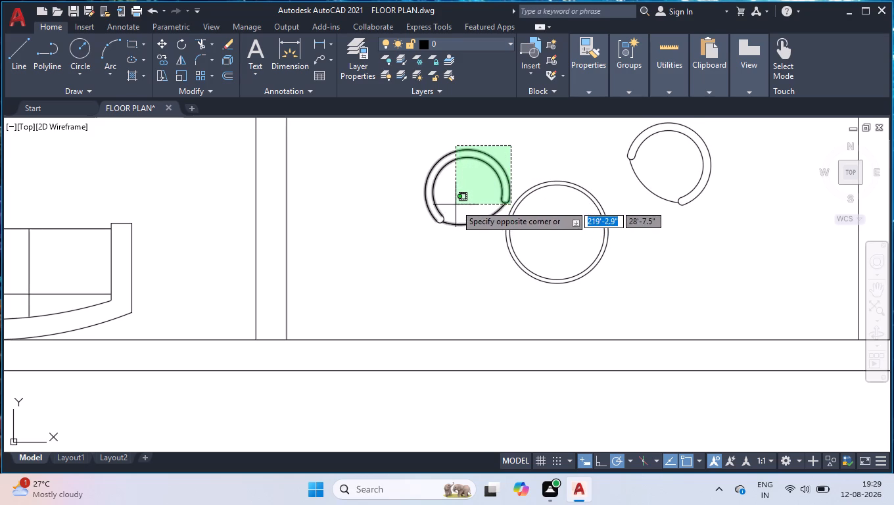
click(456, 204)
scroll(455, 218, up, 3)
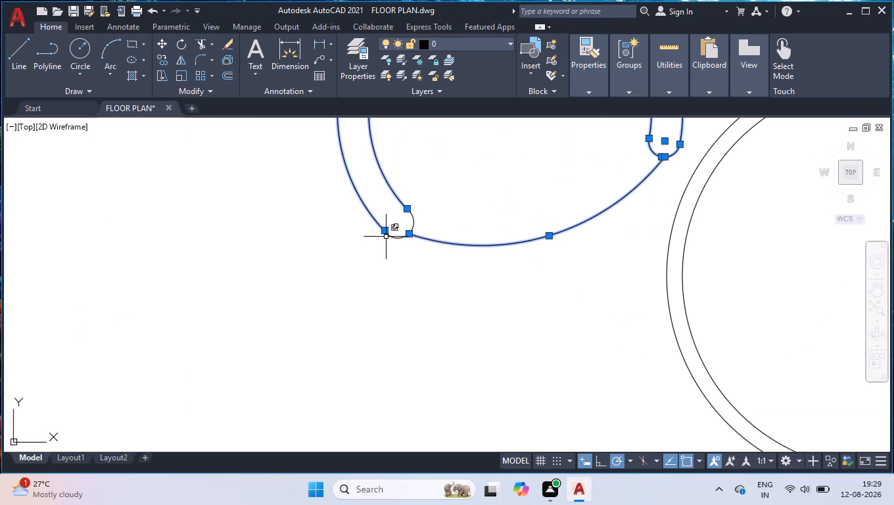
click(392, 237)
scroll(452, 228, down, 3)
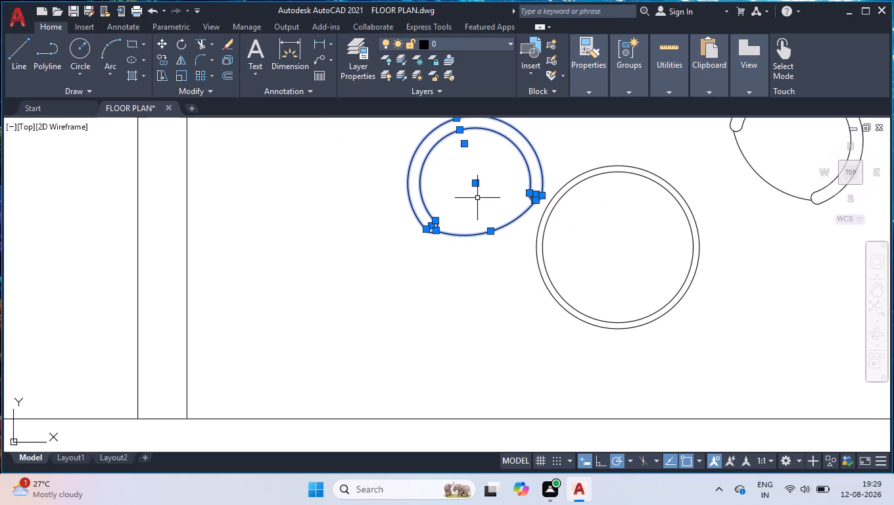
text(GR)
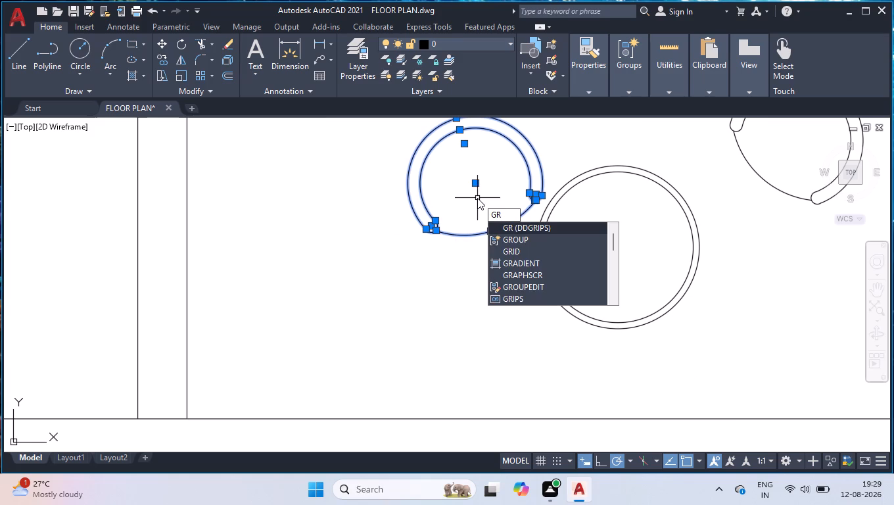
key(o)
key(Return)
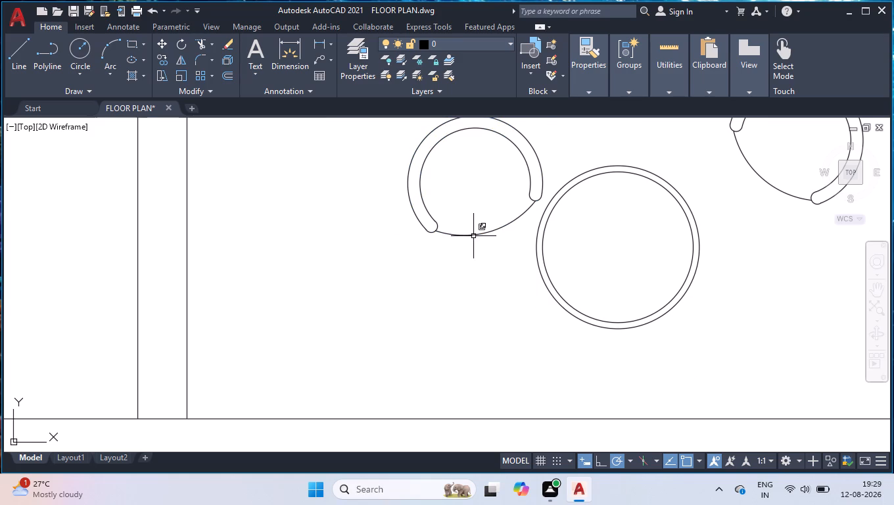
Move the grouped left-hand chair up and to the left, away from the round table.
click(474, 235)
click(474, 175)
scroll(454, 166, down, 3)
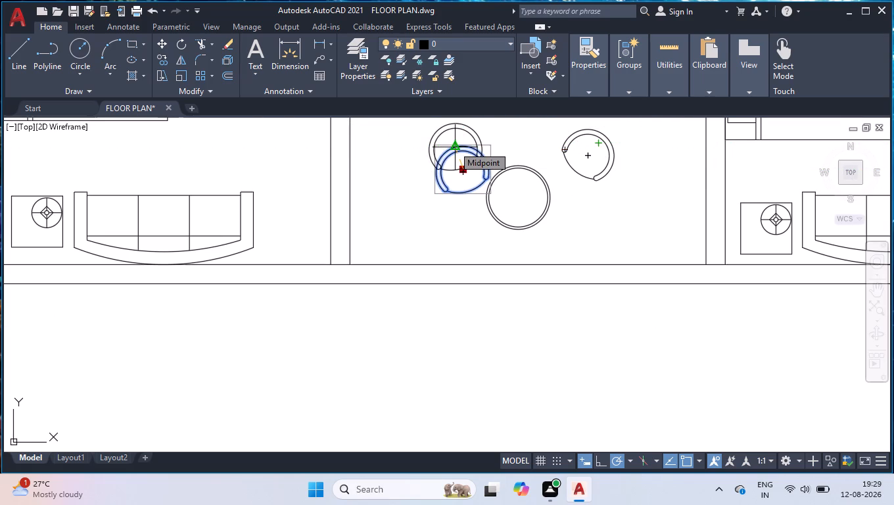
click(436, 149)
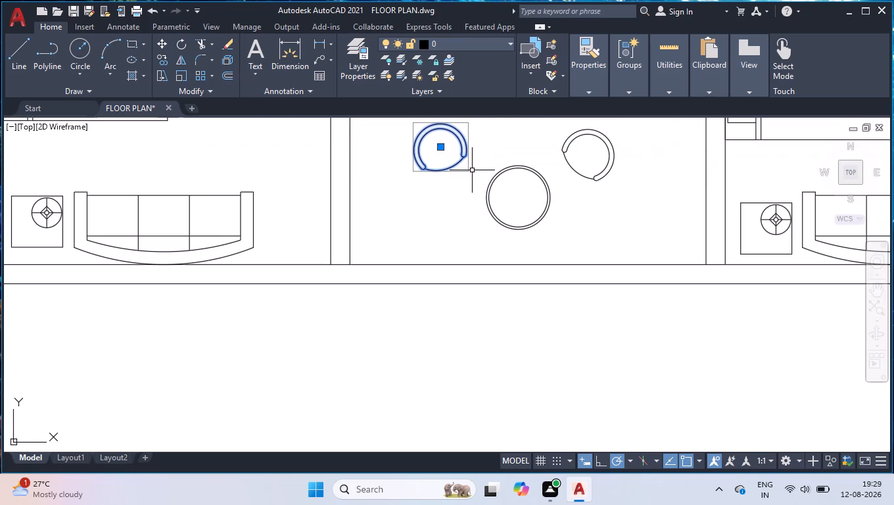
key(Escape)
Move the left-hand chair slightly right and down, back closer to the round table.
scroll(508, 185, down, 1)
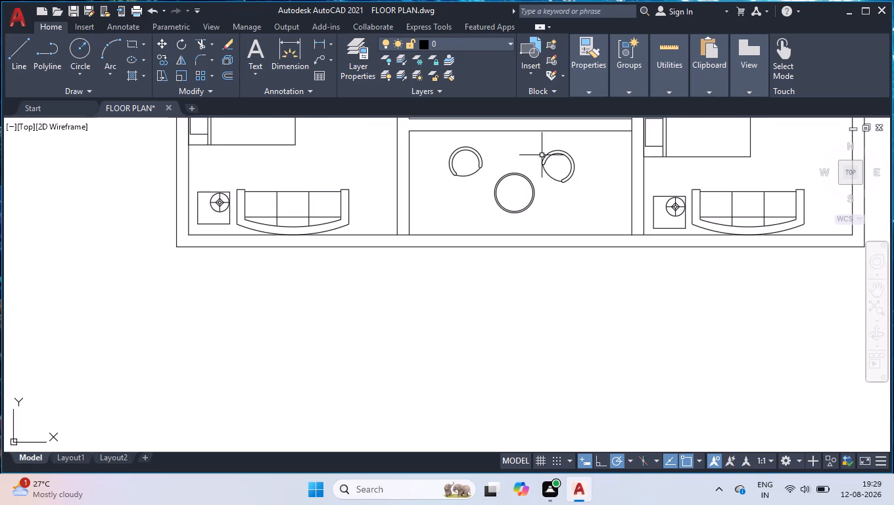
click(464, 149)
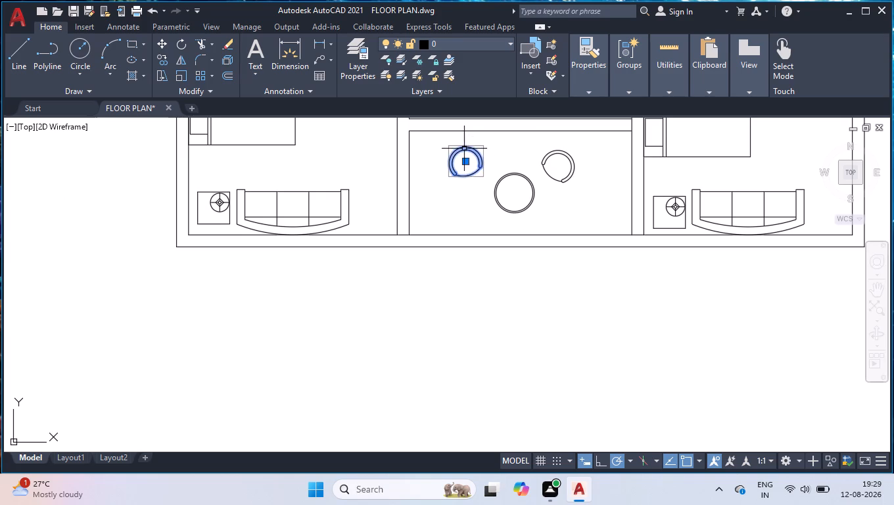
click(467, 162)
click(476, 170)
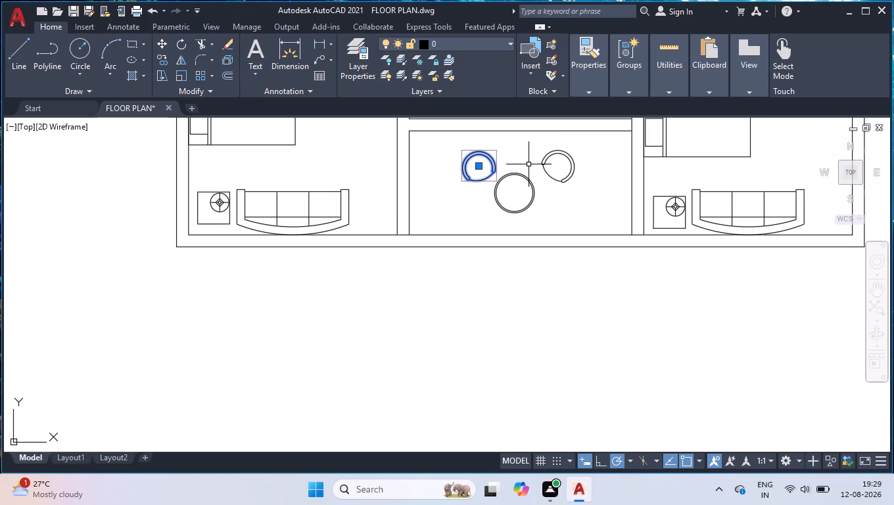
Move the right-hand chair slightly to the left, closer to the round table.
click(557, 153)
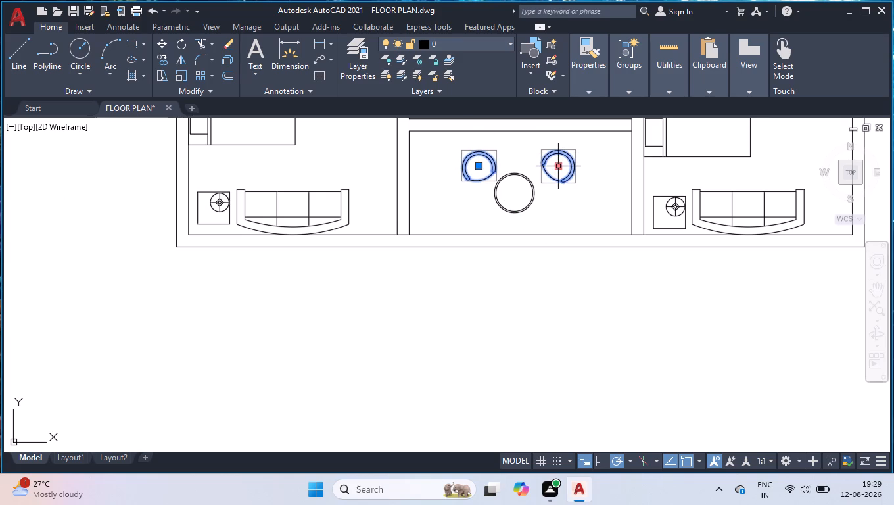
key(Escape)
scroll(560, 171, up, 1)
scroll(521, 116, up, 1)
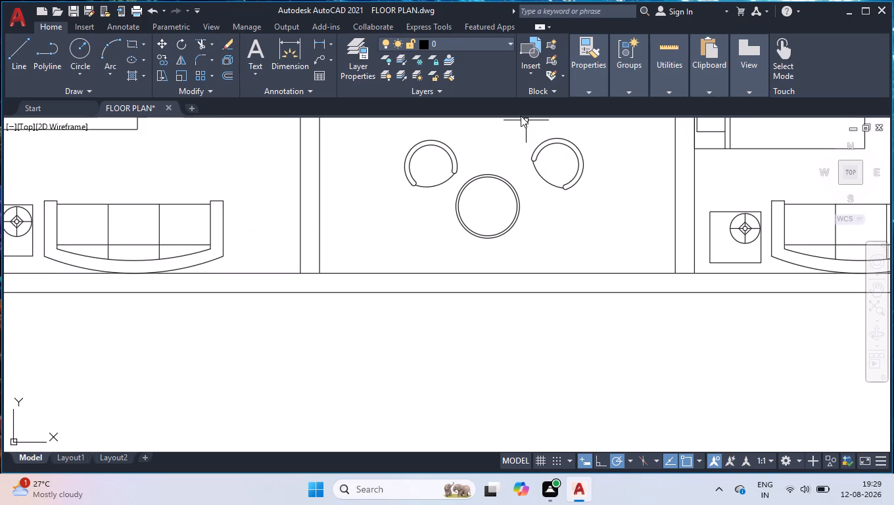
scroll(521, 116, up, 4)
scroll(587, 166, down, 1)
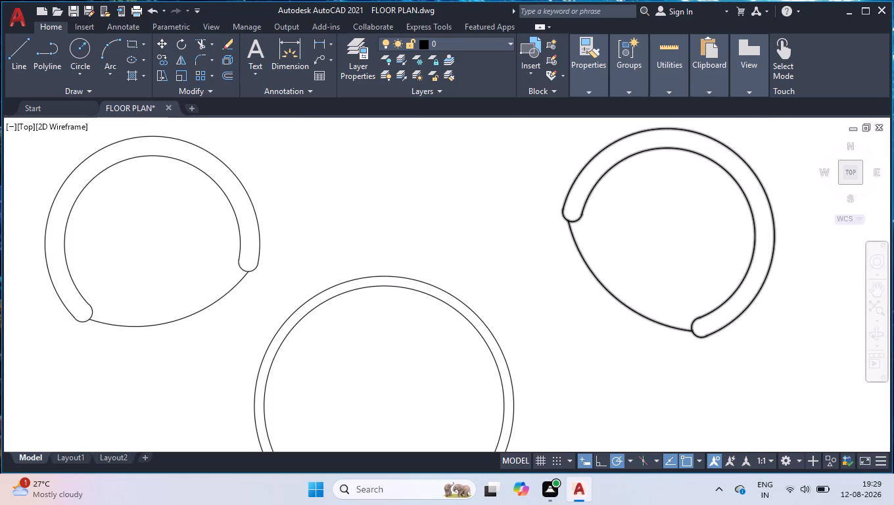
click(584, 166)
click(640, 208)
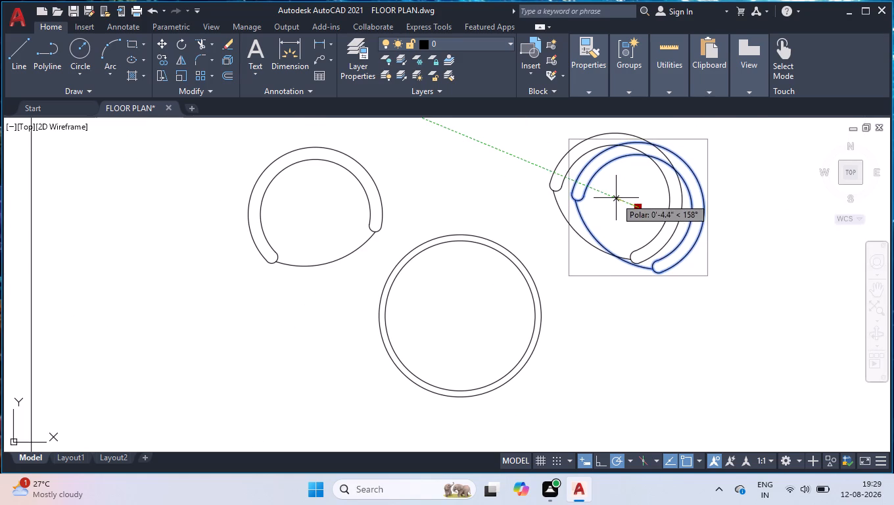
click(616, 205)
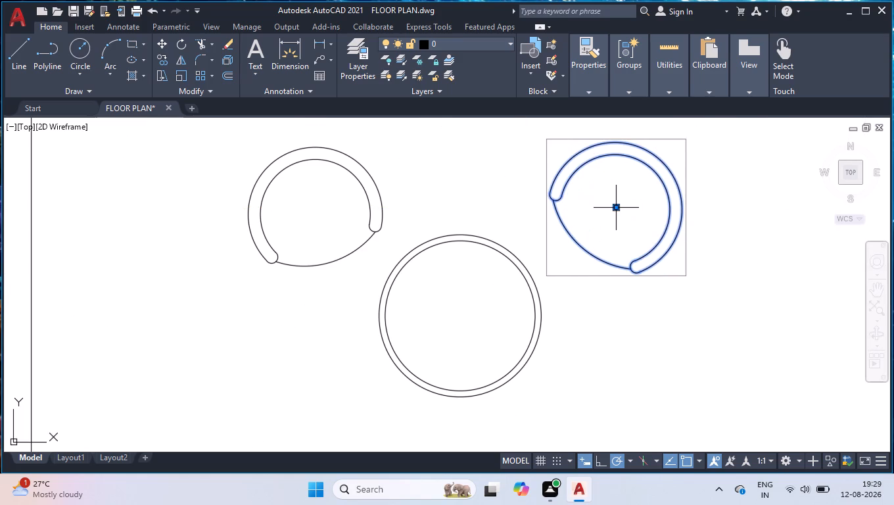
key(Escape)
Start a hatch and examine the available hatch patterns, enlarging the pattern gallery to show them all together.
scroll(621, 208, down, 3)
scroll(623, 207, up, 1)
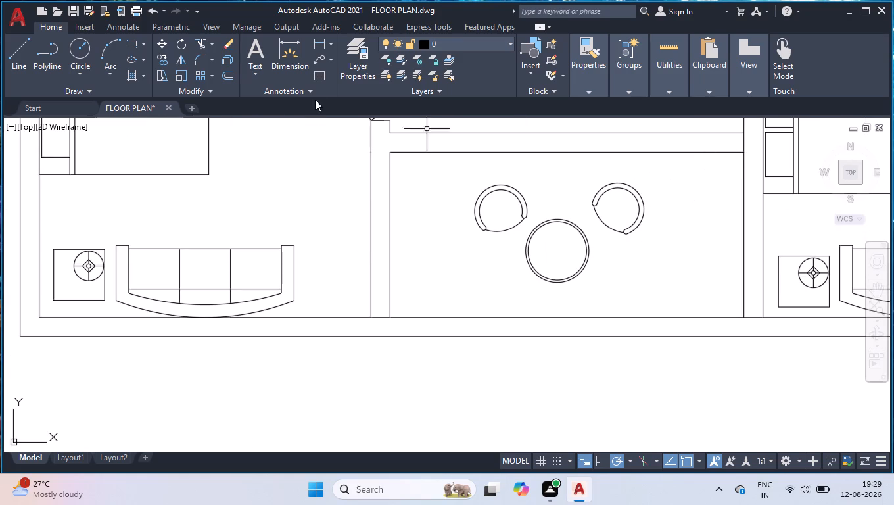
click(135, 74)
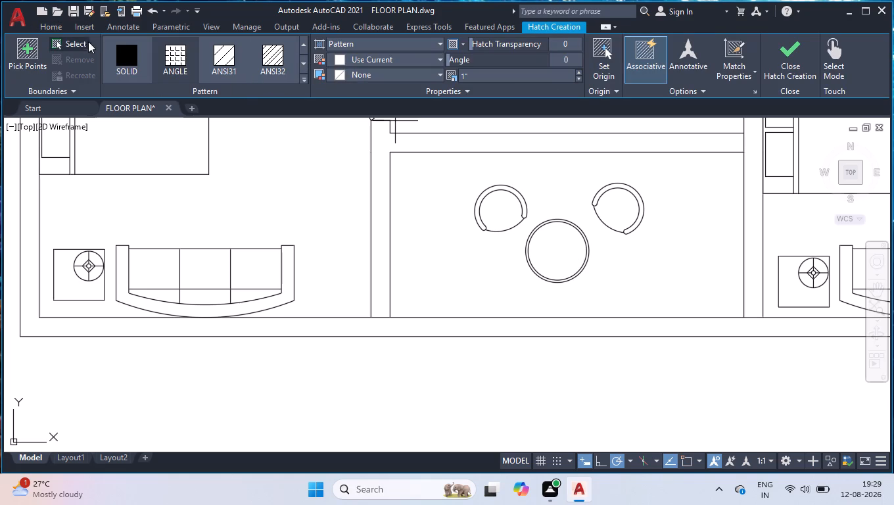
click(304, 80)
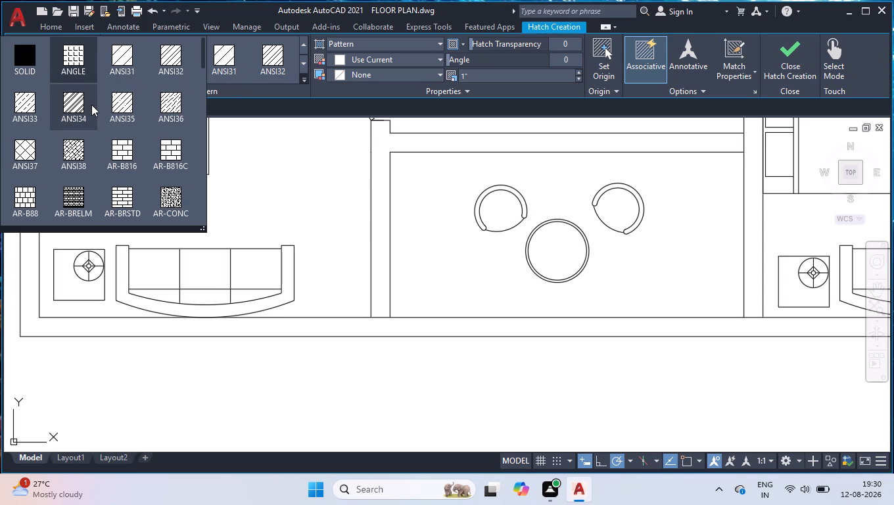
scroll(91, 105, down, 2)
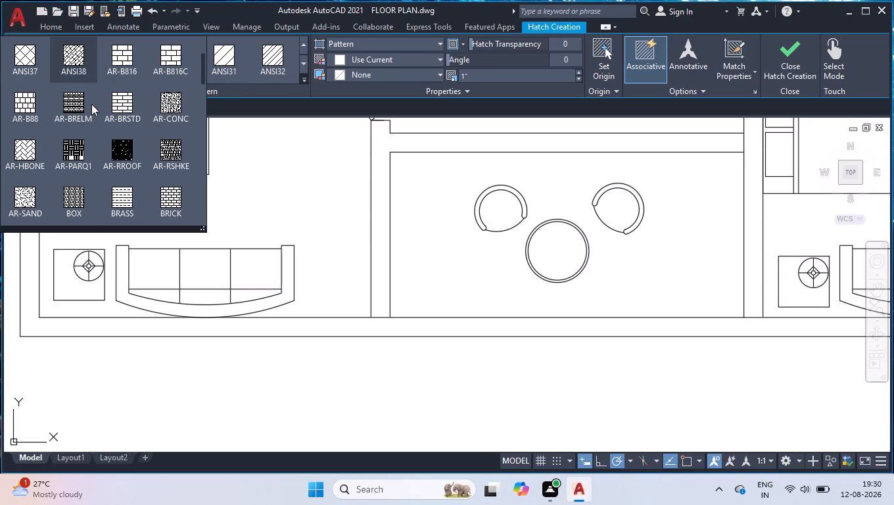
scroll(91, 104, down, 4)
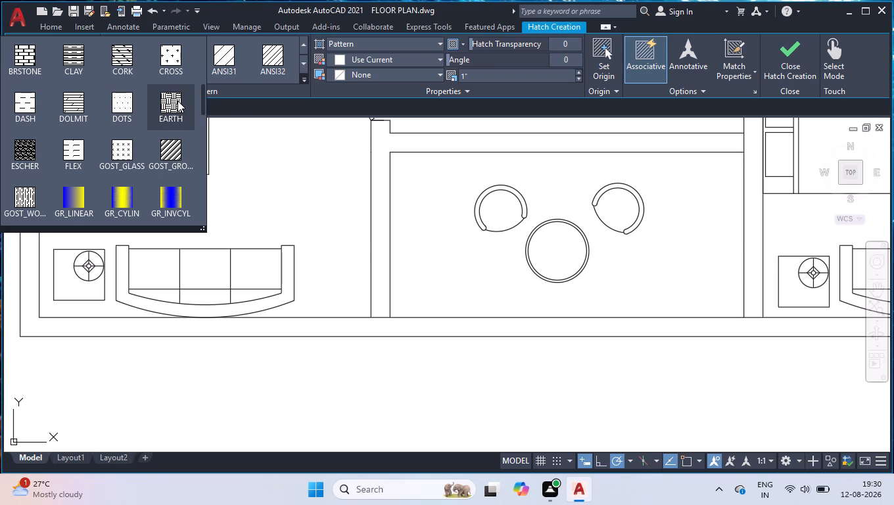
scroll(177, 101, down, 4)
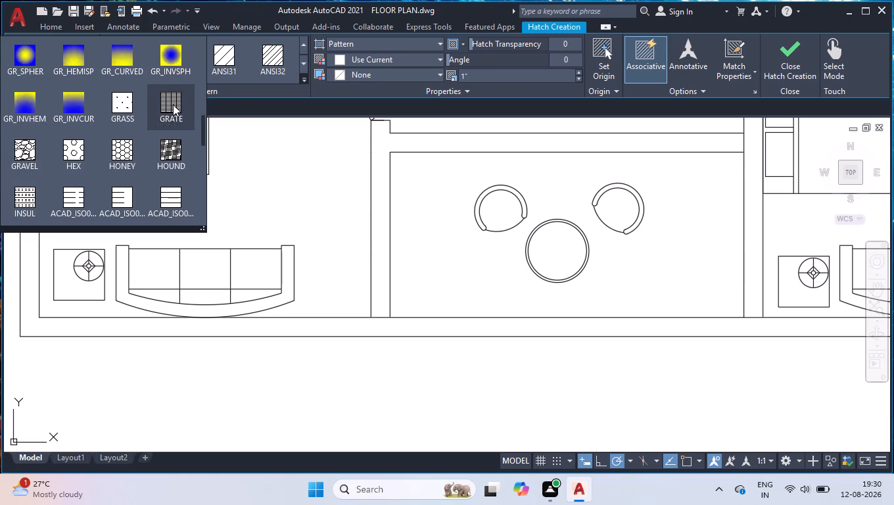
scroll(175, 97, down, 2)
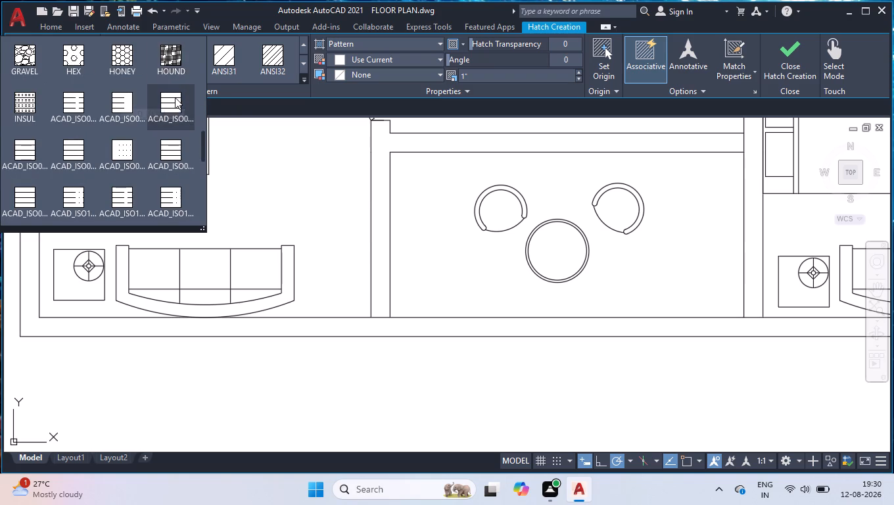
scroll(175, 97, down, 3)
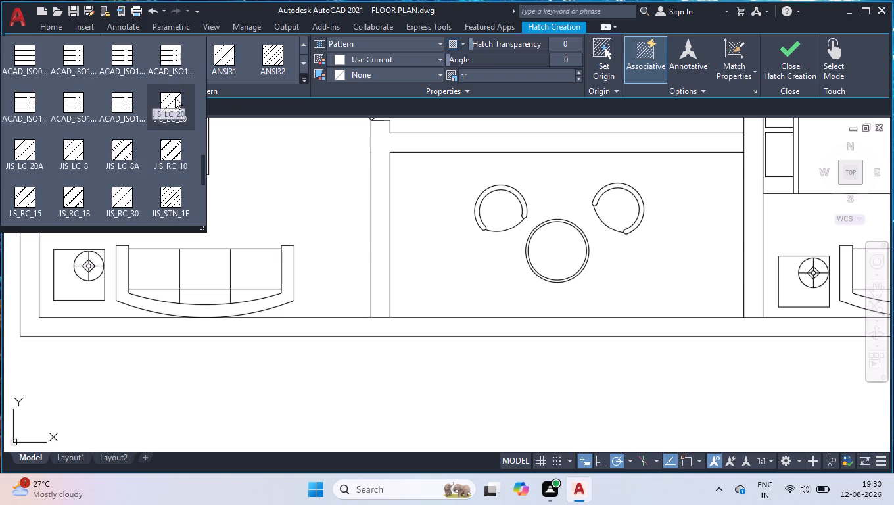
scroll(175, 97, down, 4)
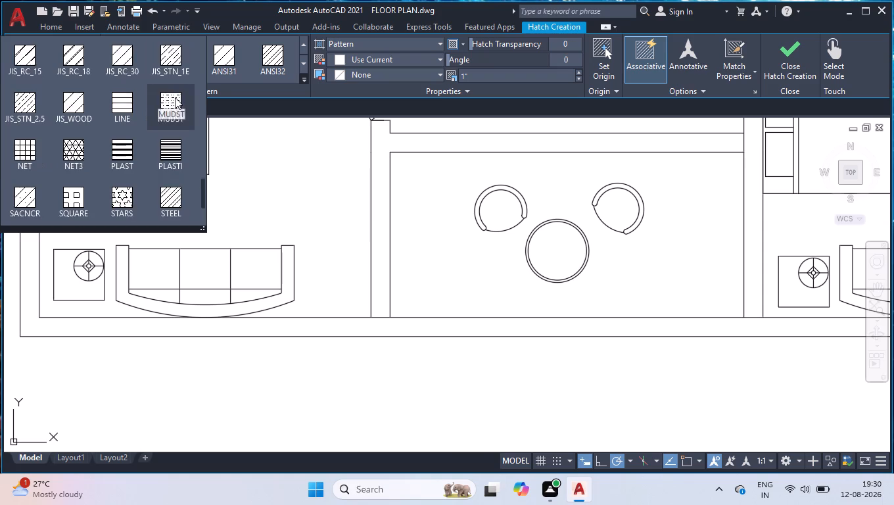
scroll(175, 97, down, 2)
scroll(175, 97, up, 3)
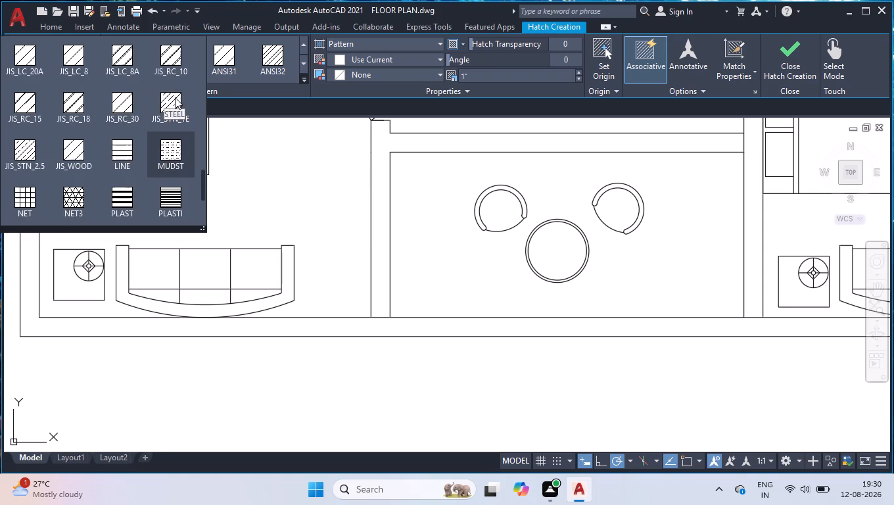
scroll(176, 99, down, 3)
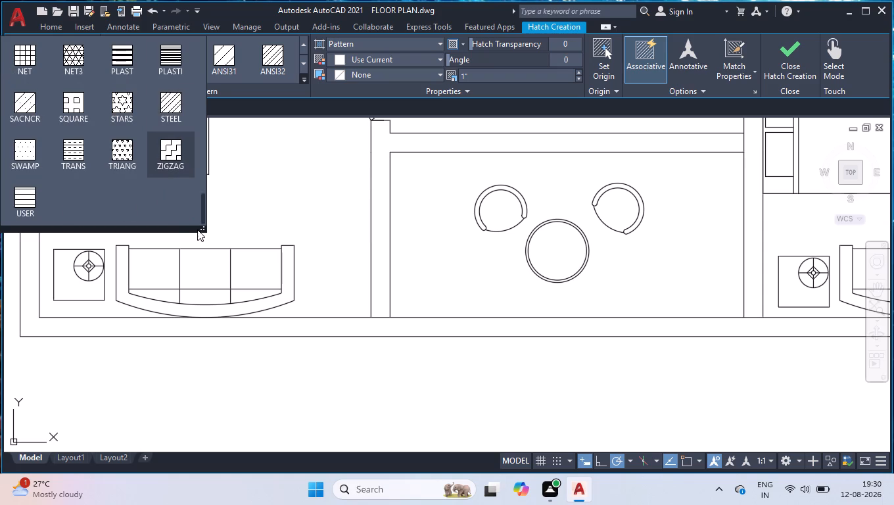
drag(202, 228, 408, 383)
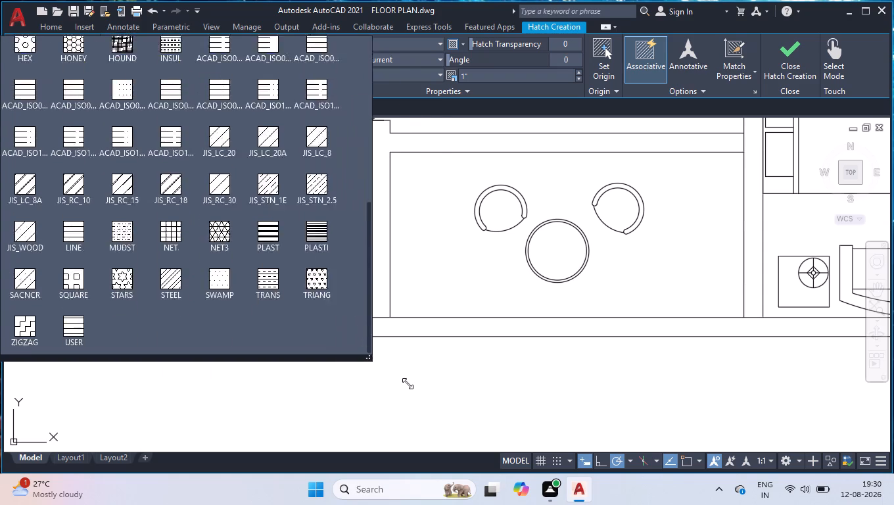
drag(408, 383, 861, 443)
scroll(385, 146, up, 7)
scroll(354, 115, down, 4)
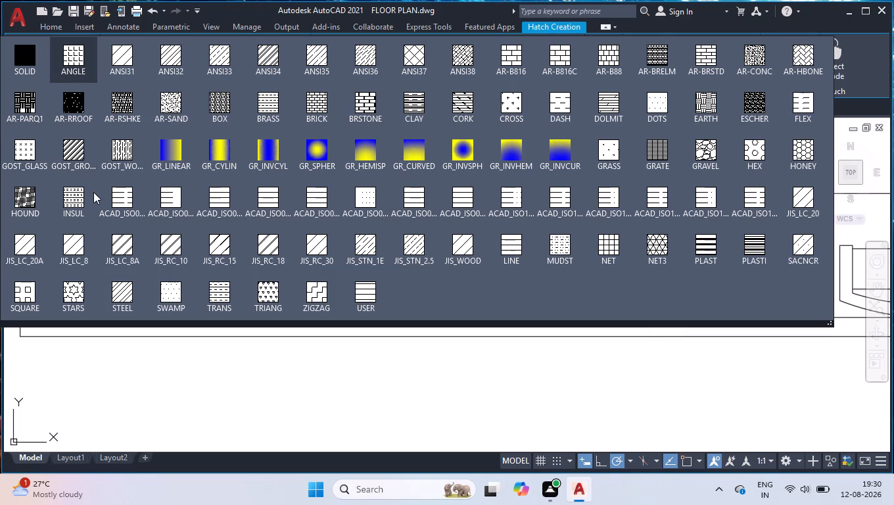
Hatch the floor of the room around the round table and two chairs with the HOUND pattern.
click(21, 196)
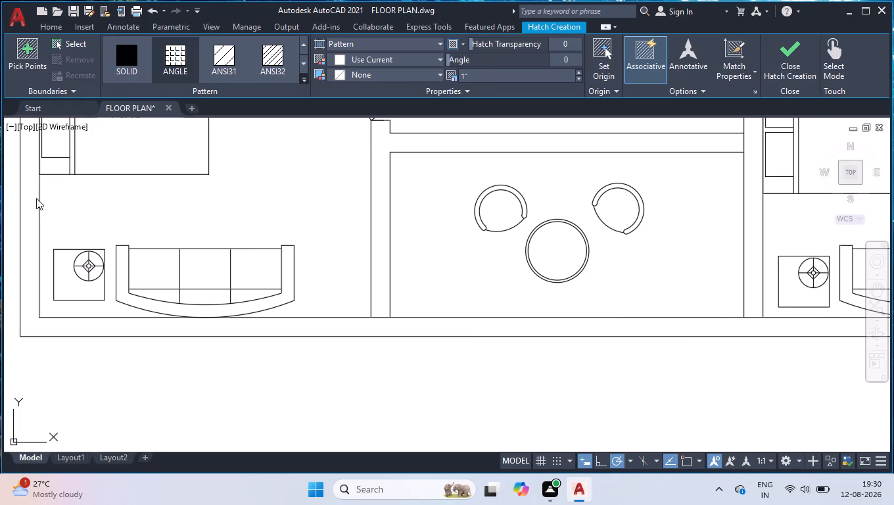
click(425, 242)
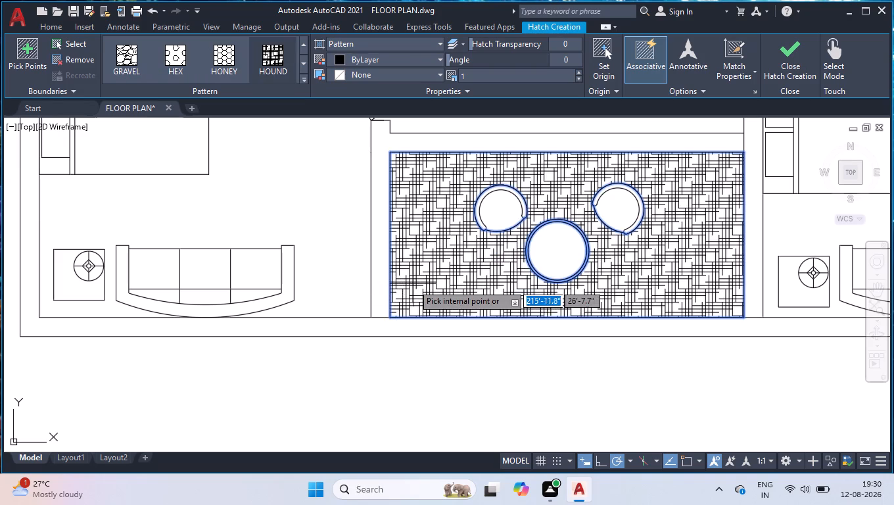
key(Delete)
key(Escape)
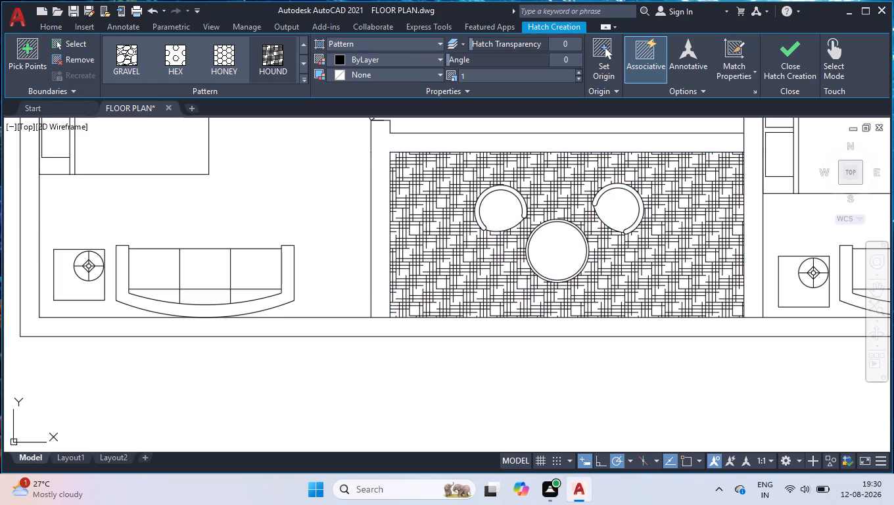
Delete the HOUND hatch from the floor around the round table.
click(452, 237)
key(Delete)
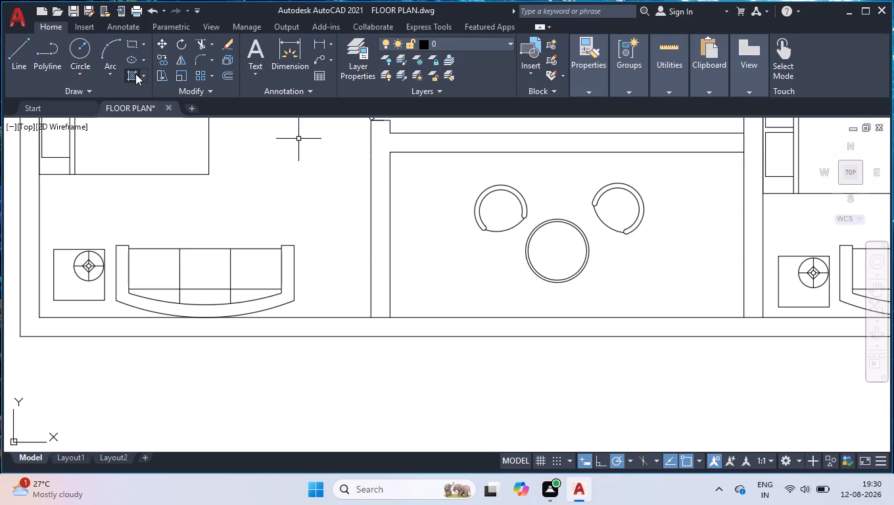
Hatch the floor of the room around the round table and two chairs with the EARTH pattern.
click(135, 74)
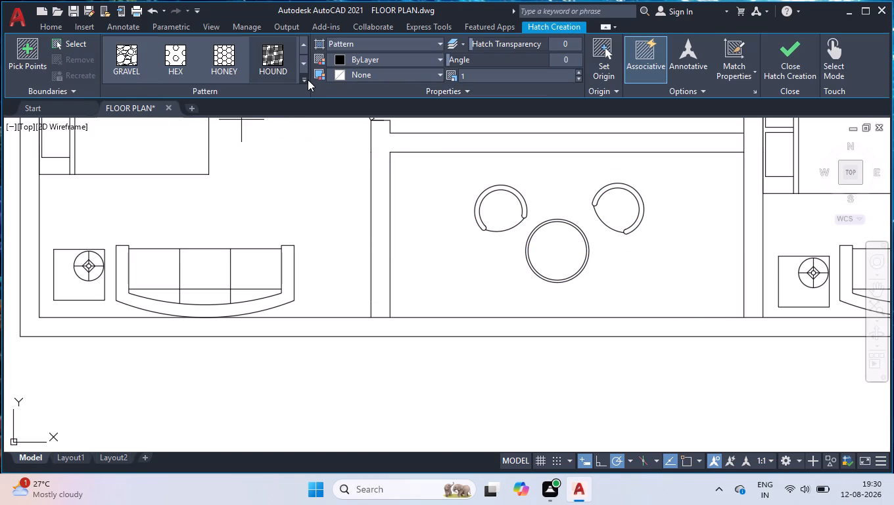
click(305, 78)
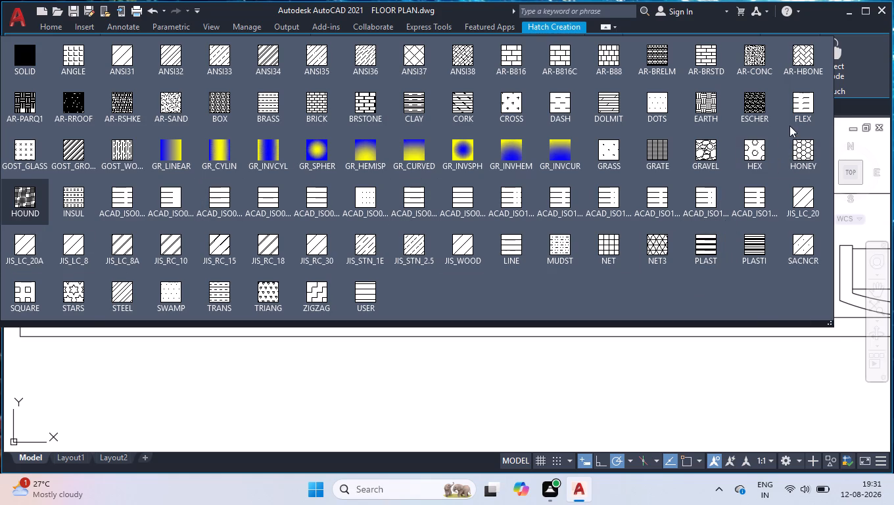
click(709, 101)
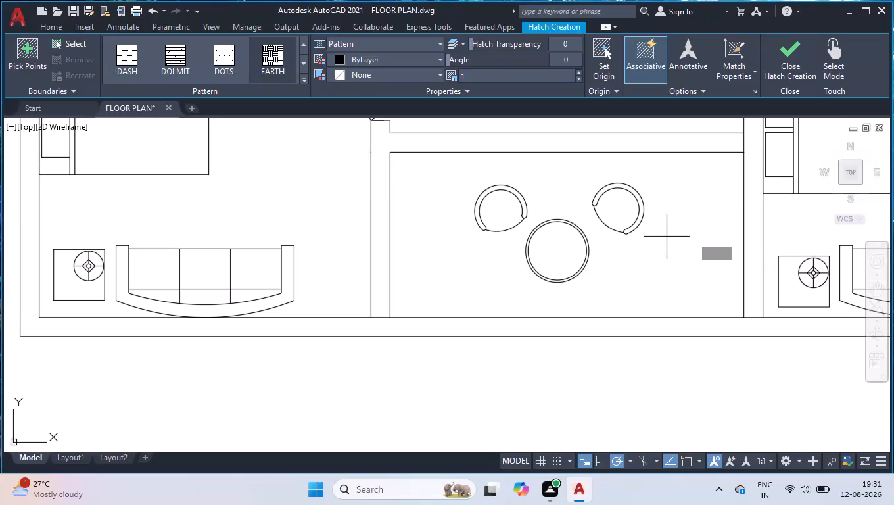
click(667, 237)
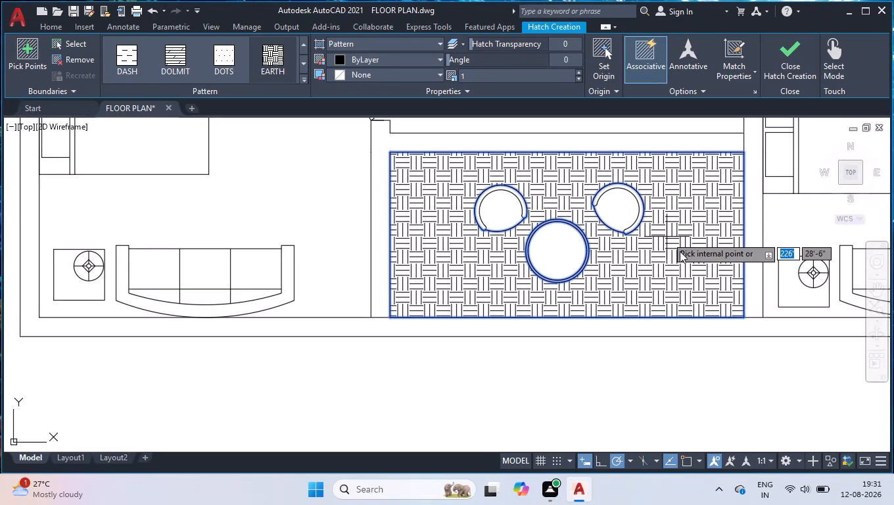
scroll(659, 215, up, 5)
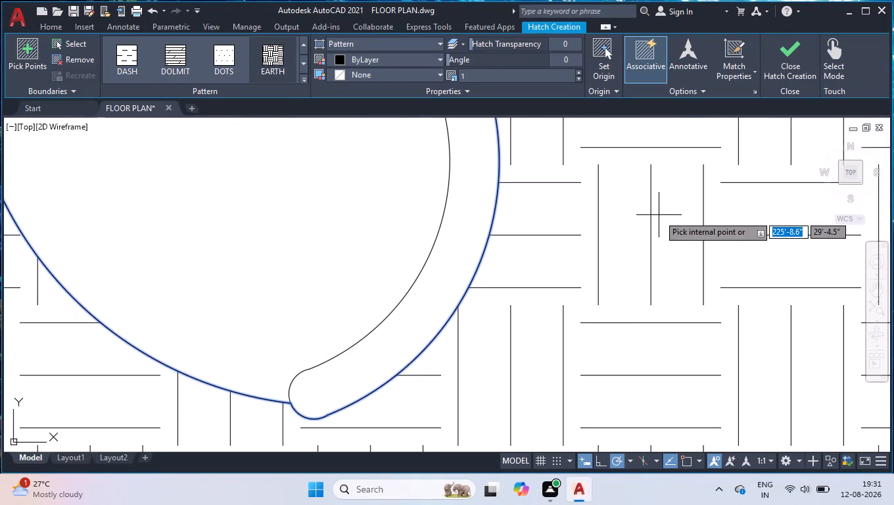
scroll(659, 215, down, 5)
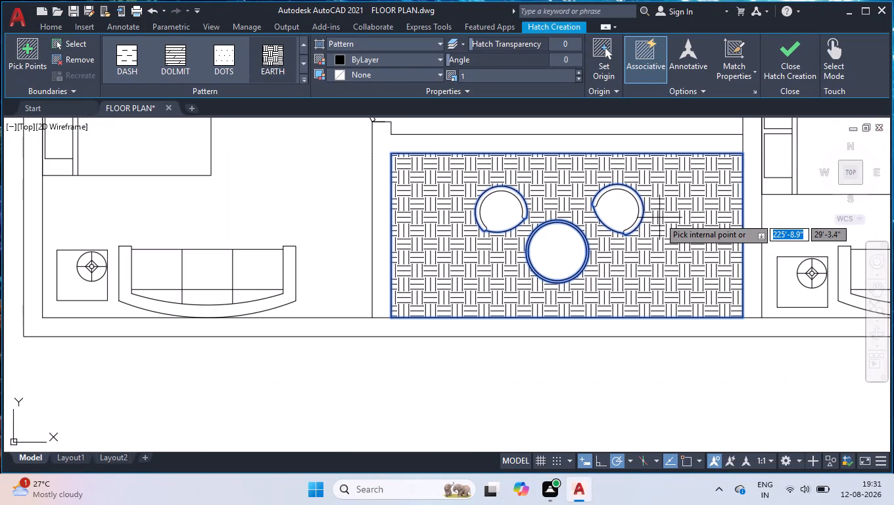
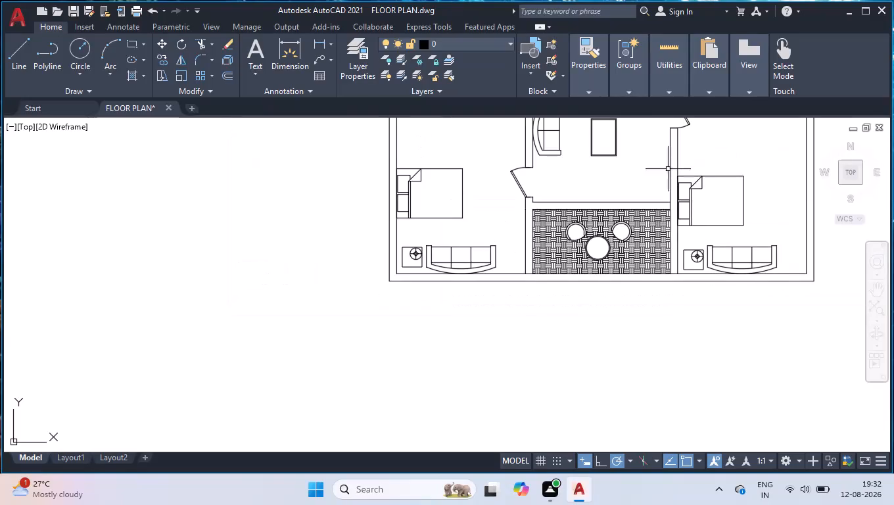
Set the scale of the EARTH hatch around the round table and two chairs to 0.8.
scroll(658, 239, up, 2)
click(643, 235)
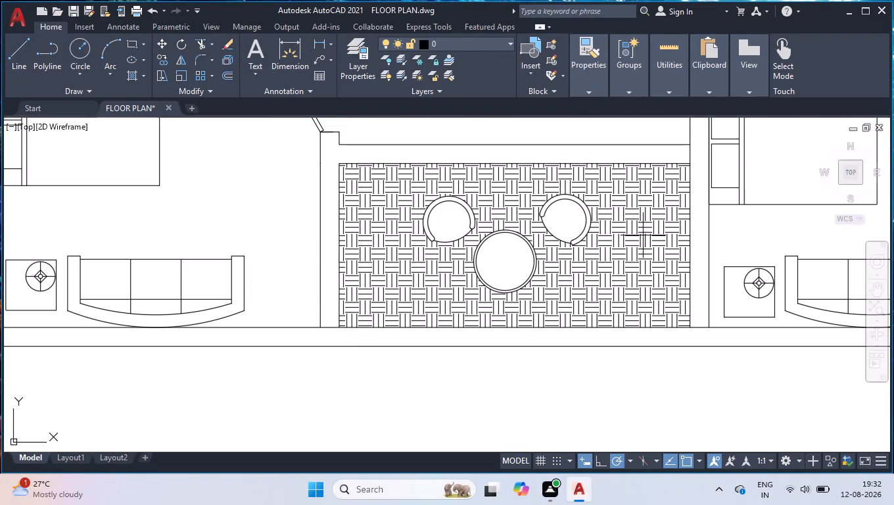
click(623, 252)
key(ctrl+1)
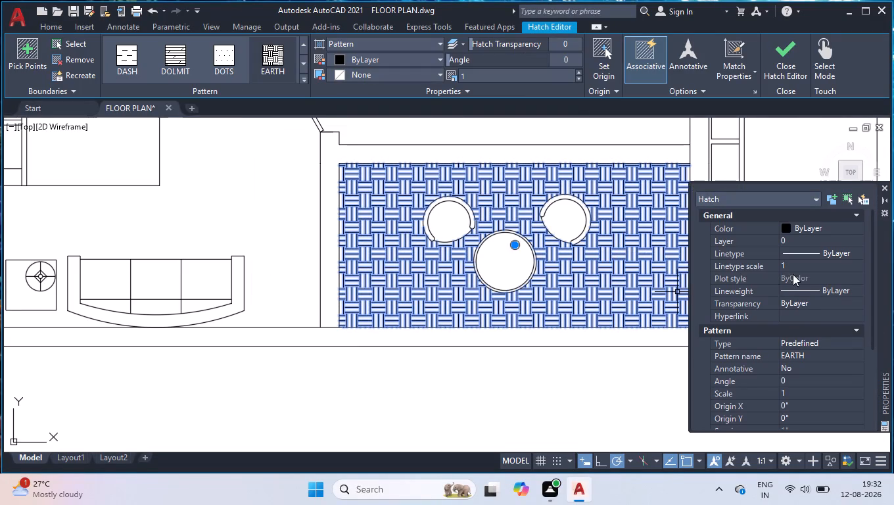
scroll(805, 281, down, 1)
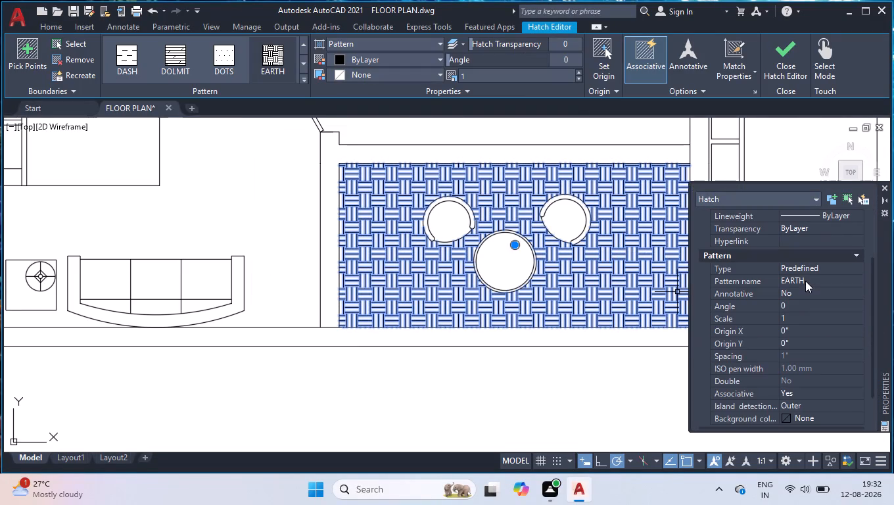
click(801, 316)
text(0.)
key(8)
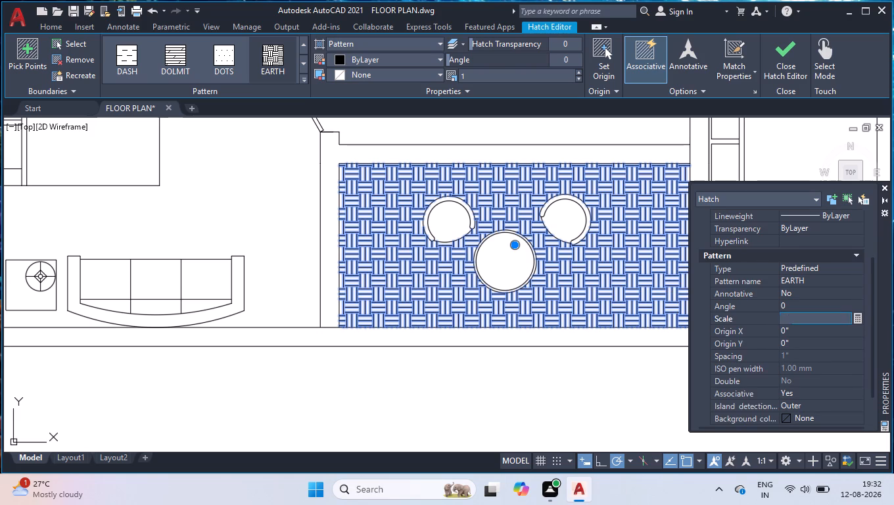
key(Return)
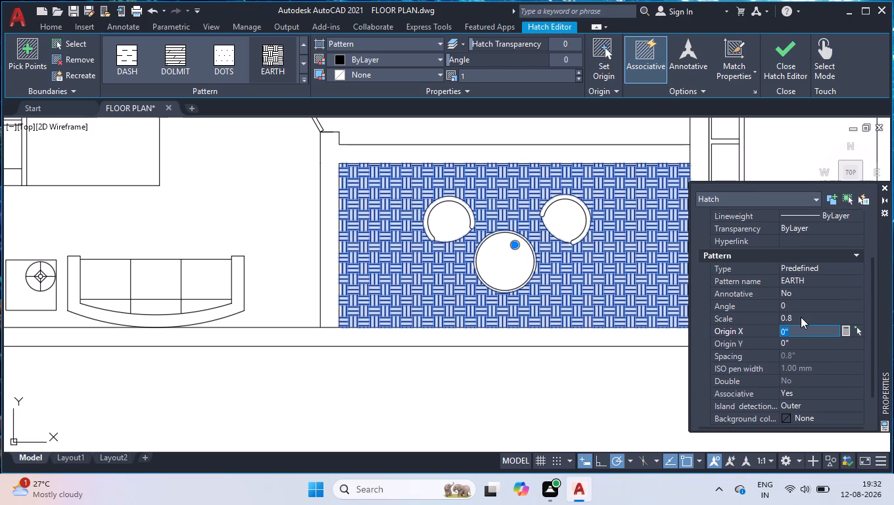
Set the scale of the EARTH hatch around the round table to 1.5 and deselect the hatch.
click(801, 317)
key(1)
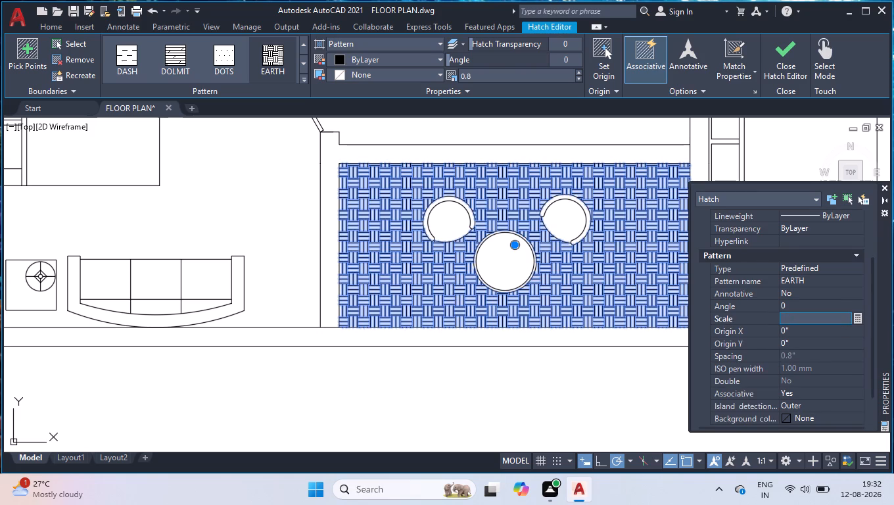
text(.5)
key(Return)
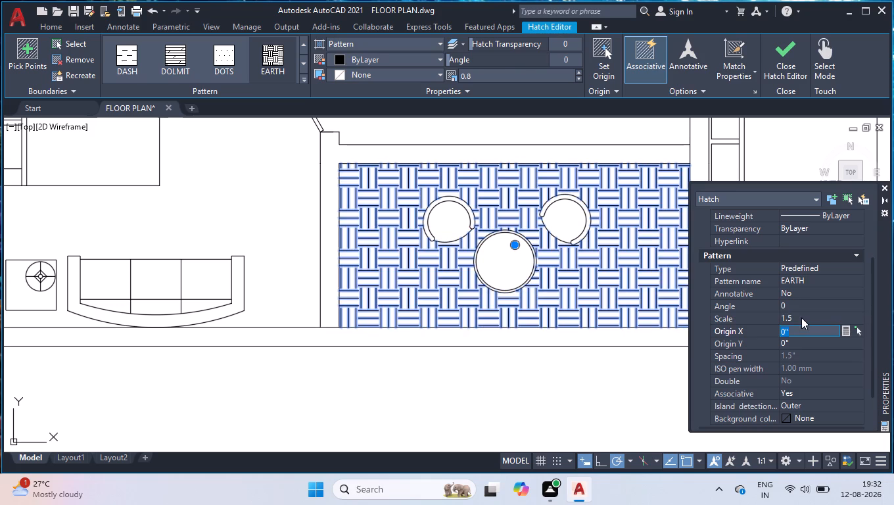
click(883, 188)
key(Escape)
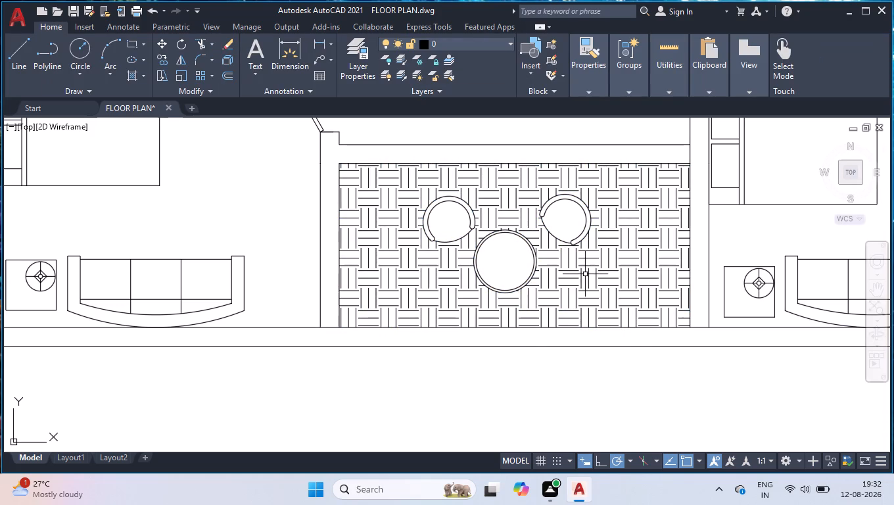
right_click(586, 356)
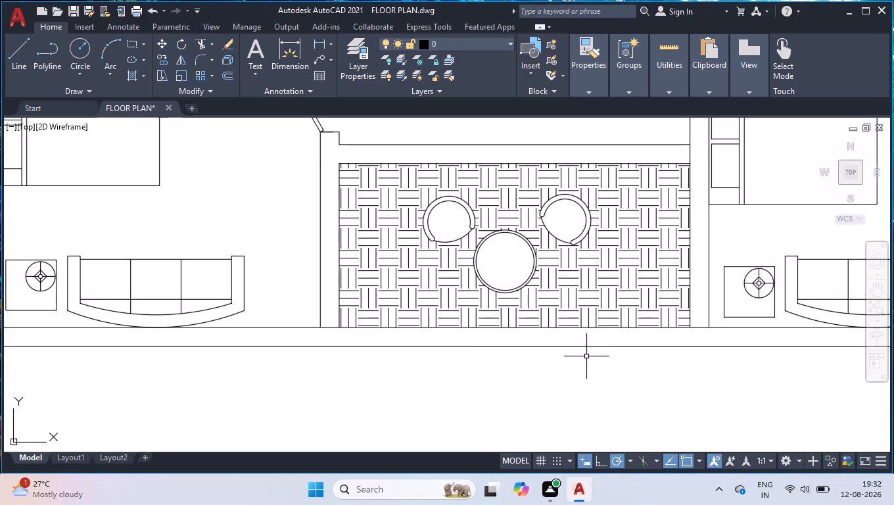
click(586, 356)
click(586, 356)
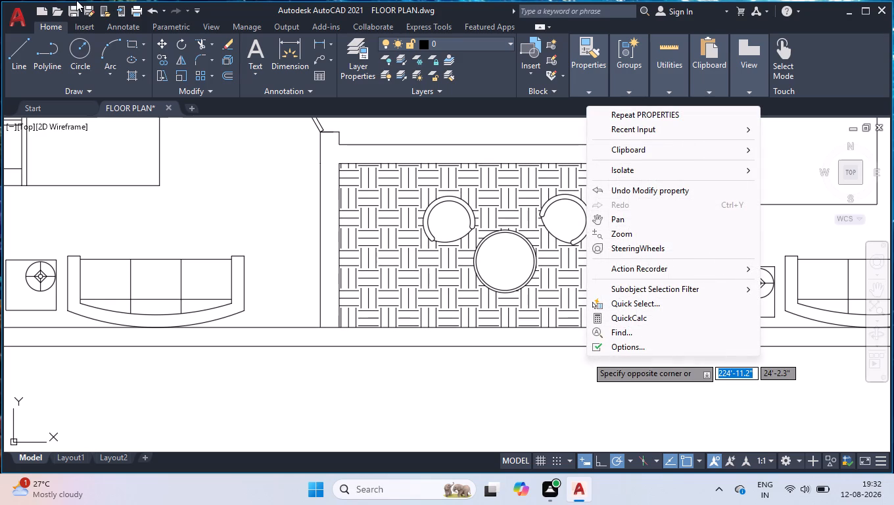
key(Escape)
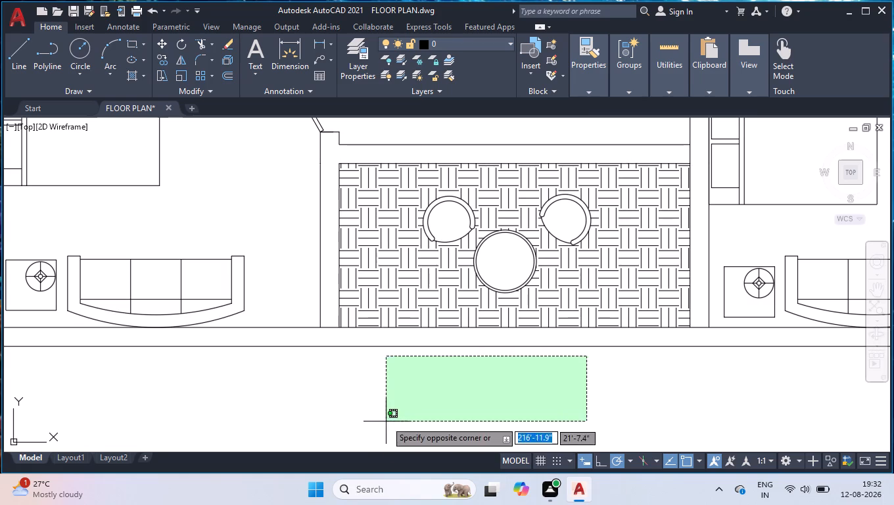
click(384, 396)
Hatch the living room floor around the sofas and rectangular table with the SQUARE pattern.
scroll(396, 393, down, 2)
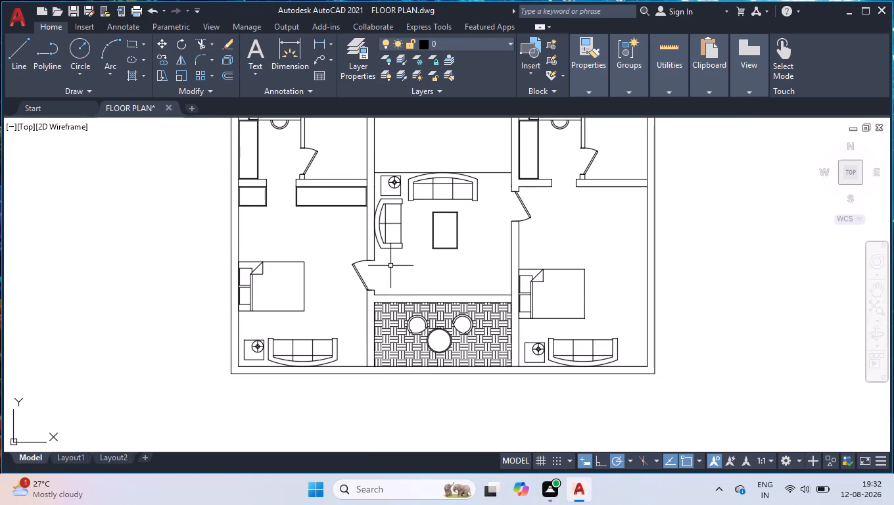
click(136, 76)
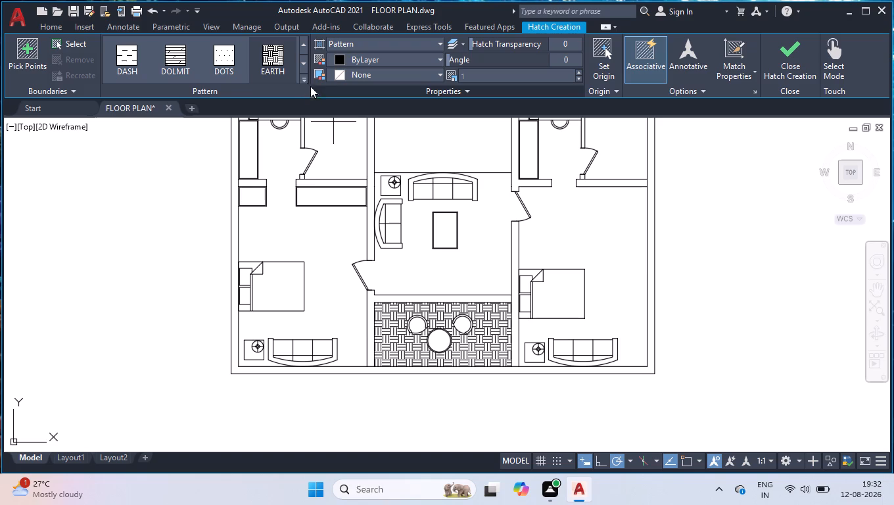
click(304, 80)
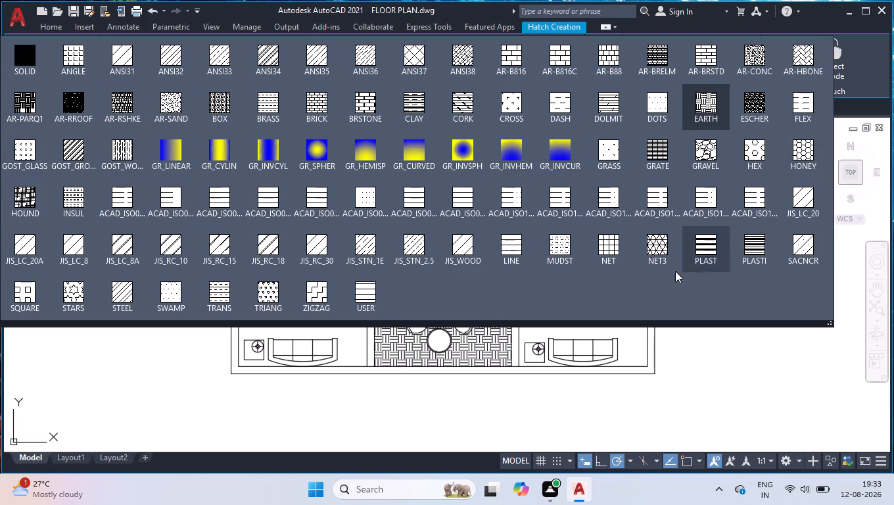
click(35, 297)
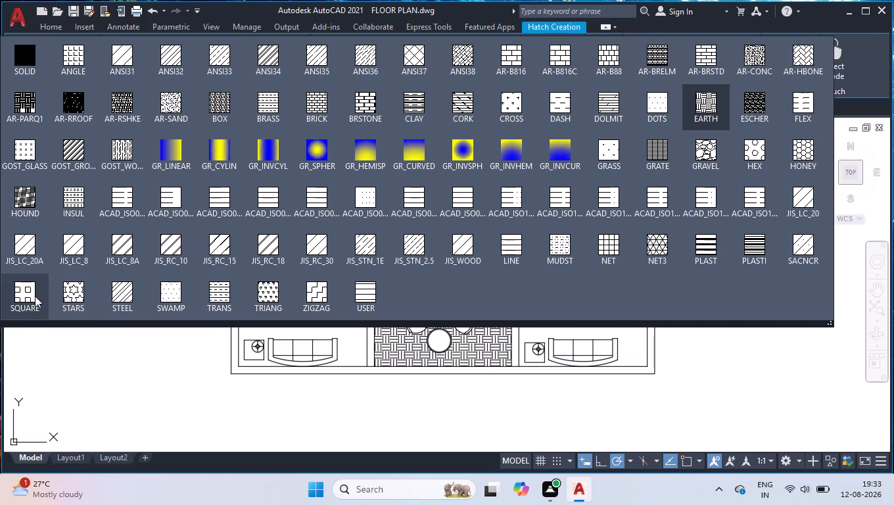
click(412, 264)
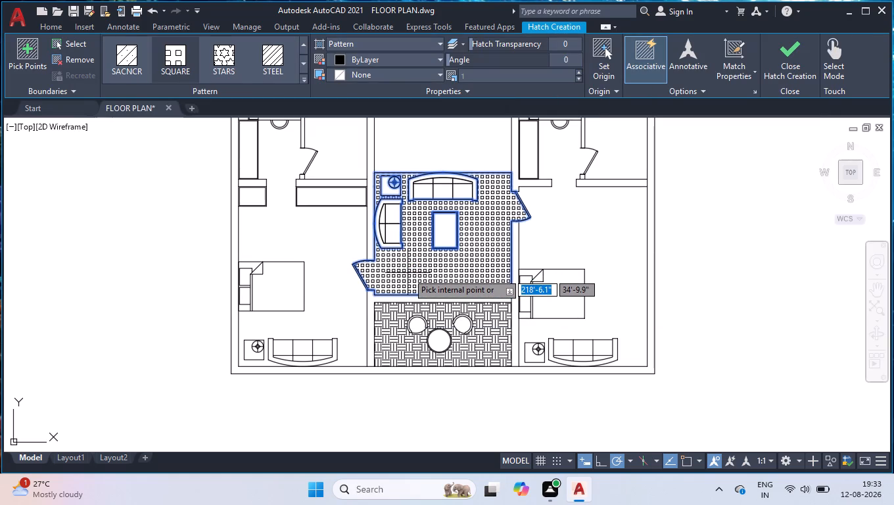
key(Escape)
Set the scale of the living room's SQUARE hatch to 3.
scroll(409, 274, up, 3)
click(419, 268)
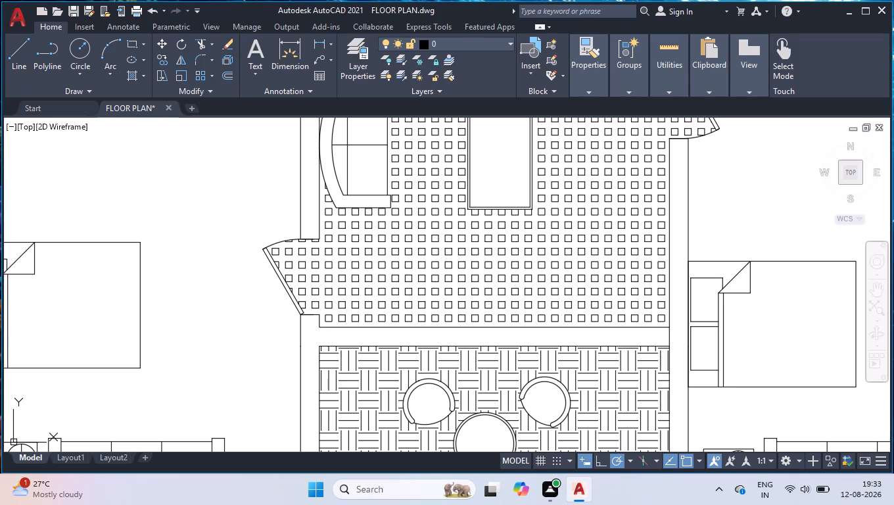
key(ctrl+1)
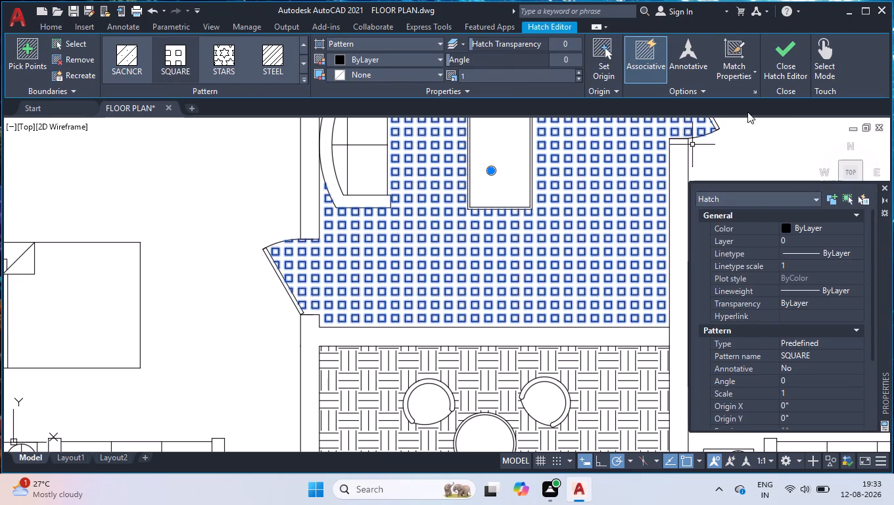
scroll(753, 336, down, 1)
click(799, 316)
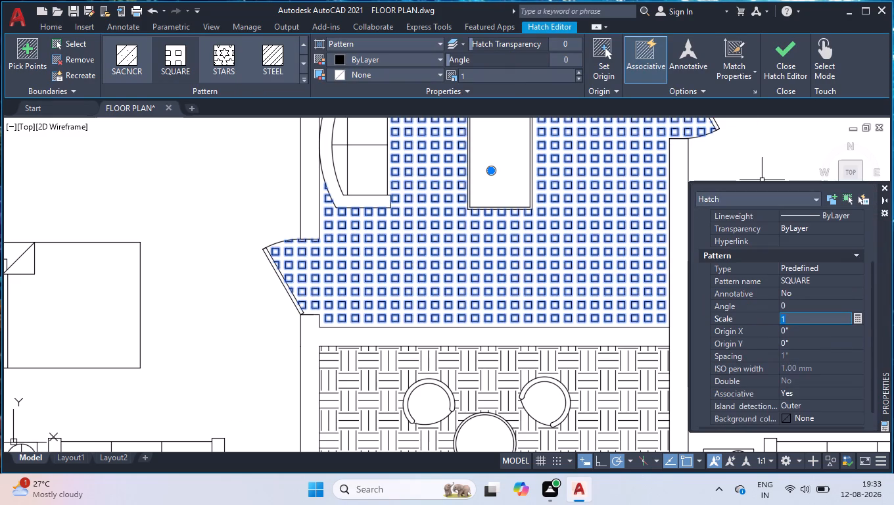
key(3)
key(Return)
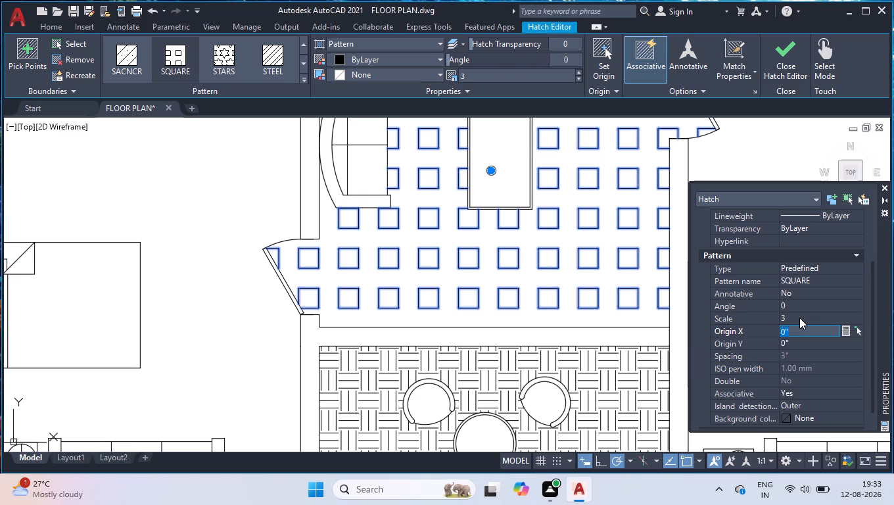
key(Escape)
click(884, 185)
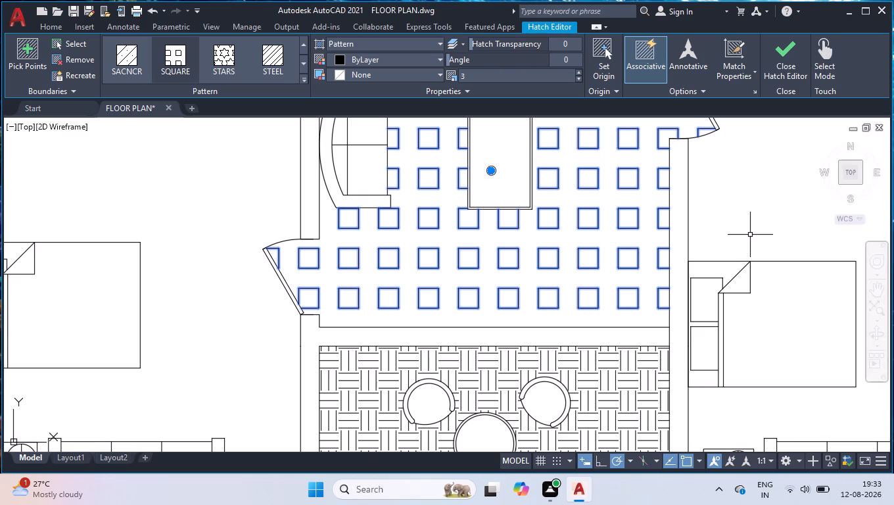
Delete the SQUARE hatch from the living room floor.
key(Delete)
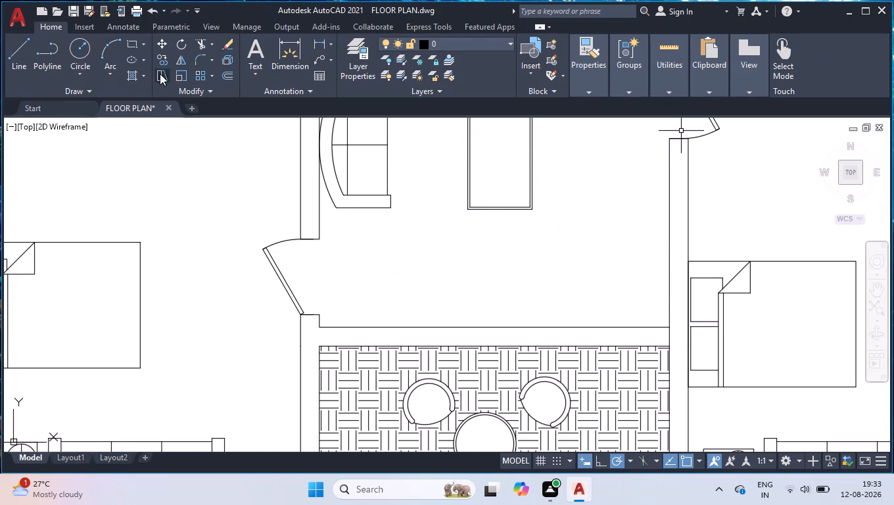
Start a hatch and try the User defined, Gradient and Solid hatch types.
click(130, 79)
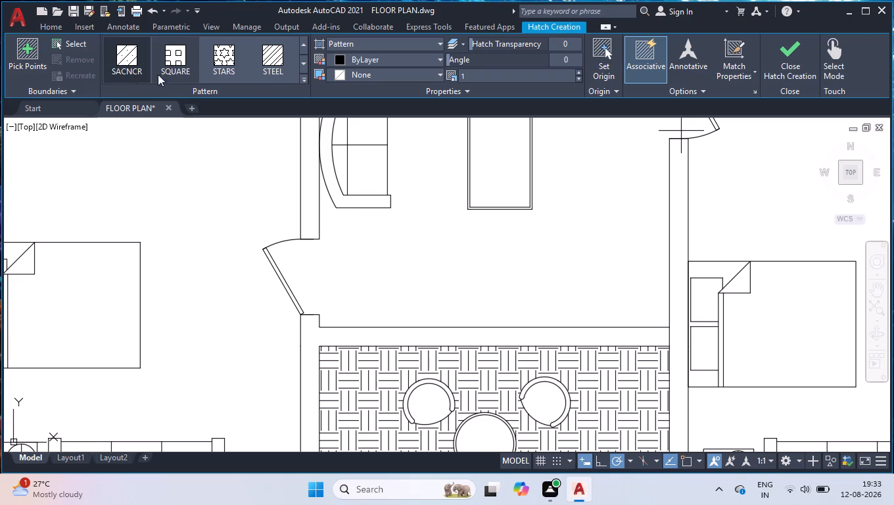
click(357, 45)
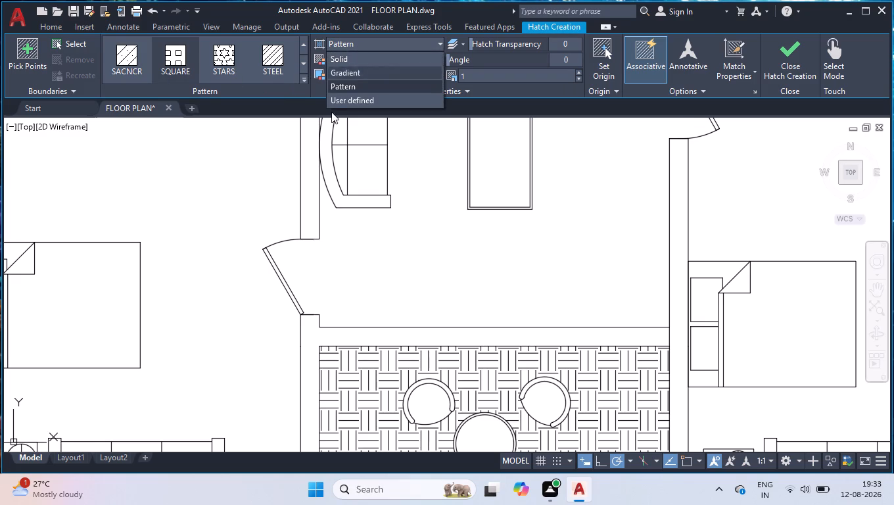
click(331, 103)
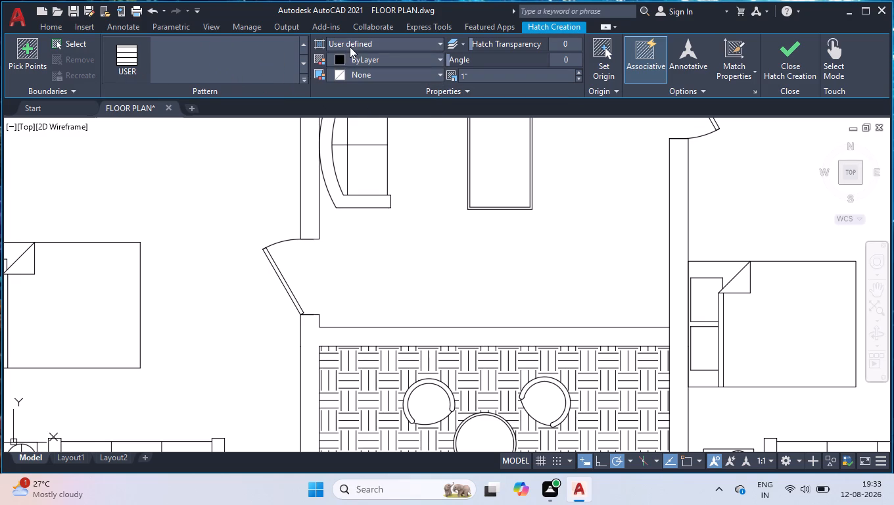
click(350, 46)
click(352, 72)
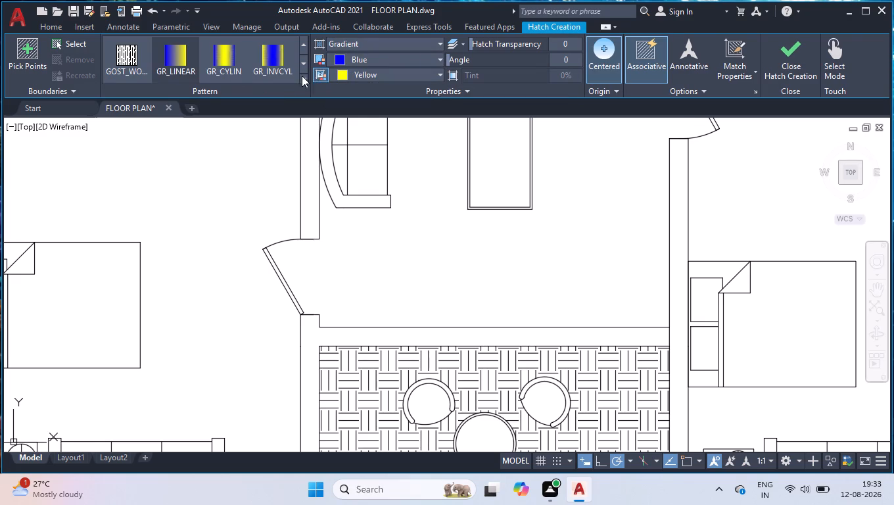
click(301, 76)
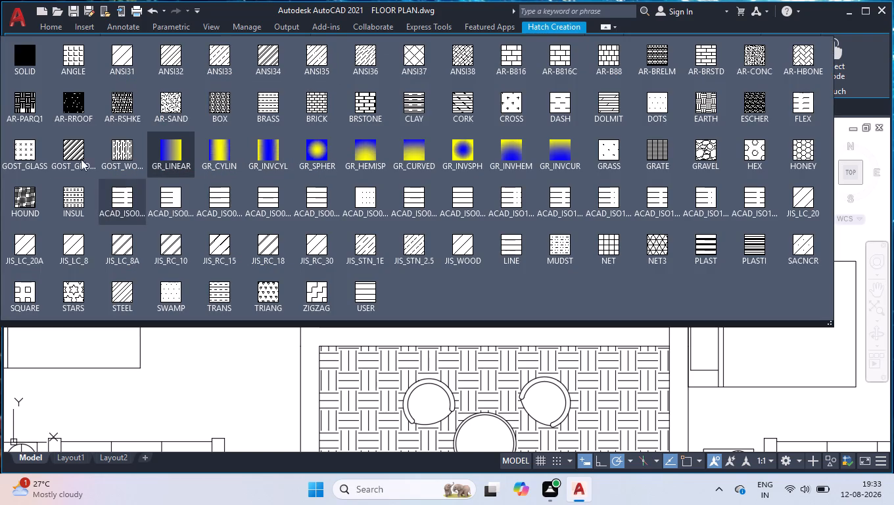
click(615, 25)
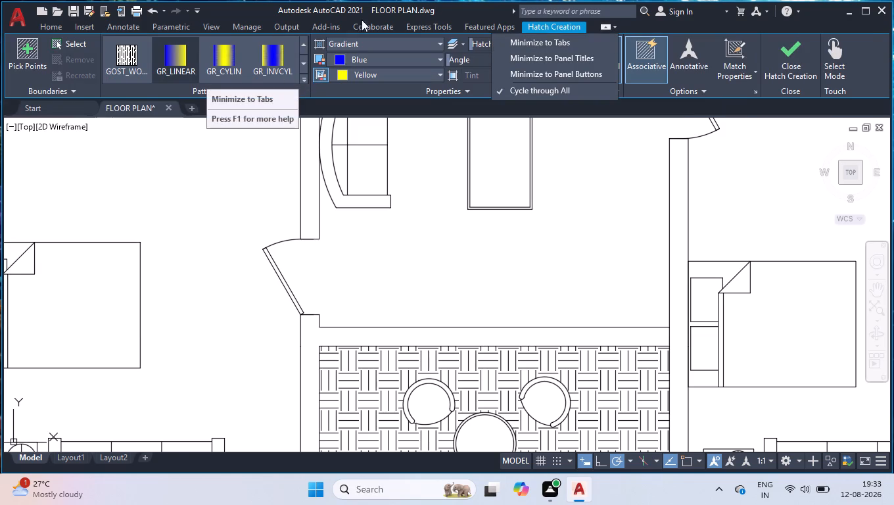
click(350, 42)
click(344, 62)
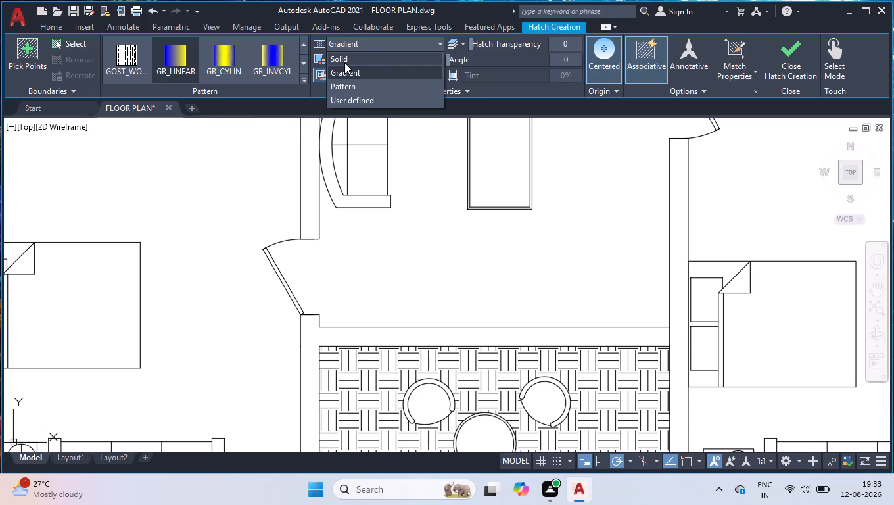
Hatch the living room floor around the sofas and rectangular table with the GRATE pattern.
click(305, 80)
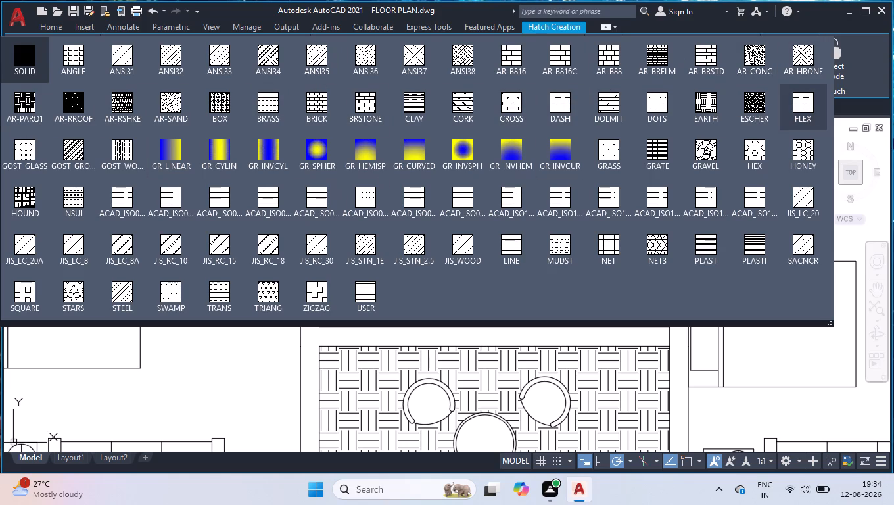
scroll(663, 152, up, 2)
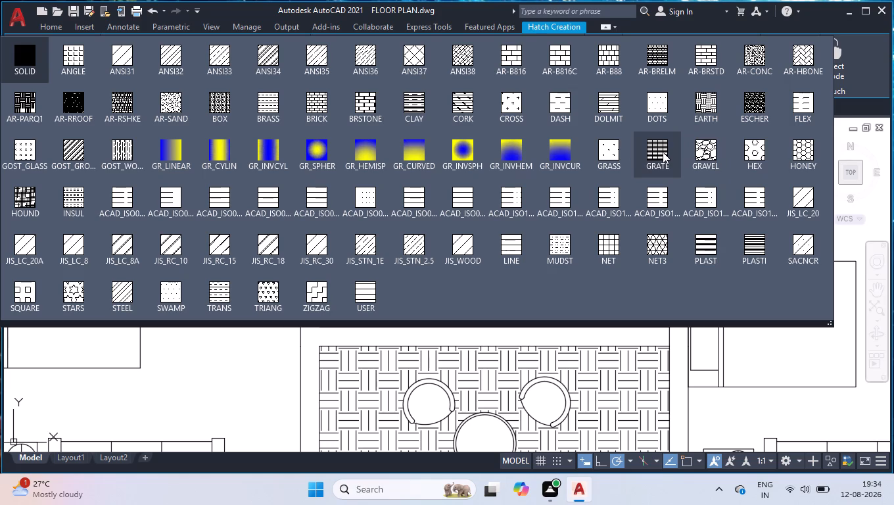
click(663, 152)
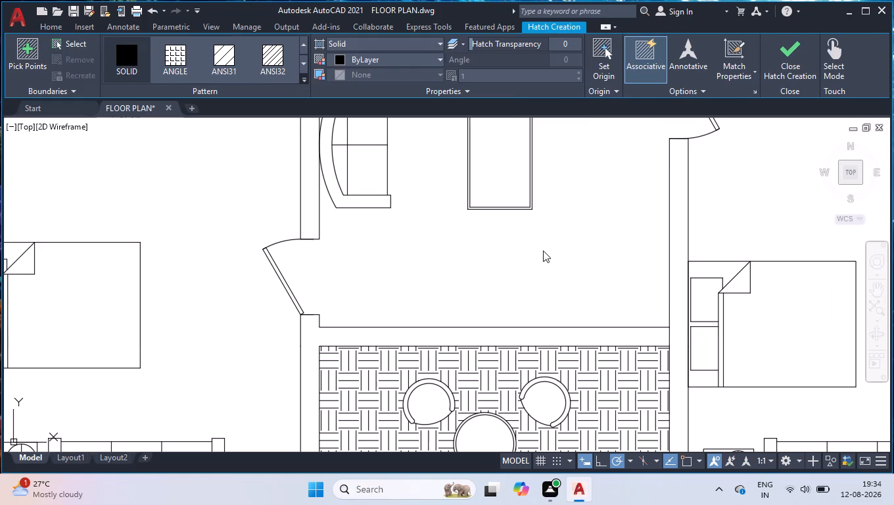
click(484, 252)
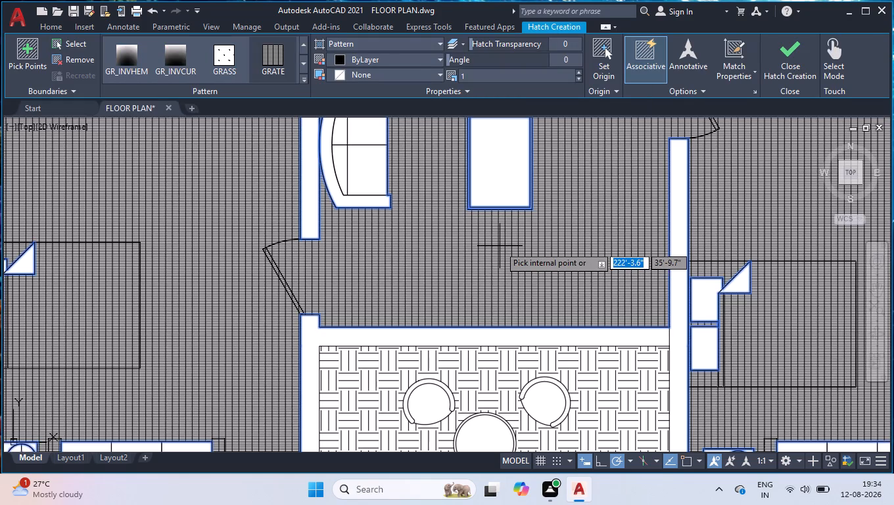
key(Escape)
key(Escape)
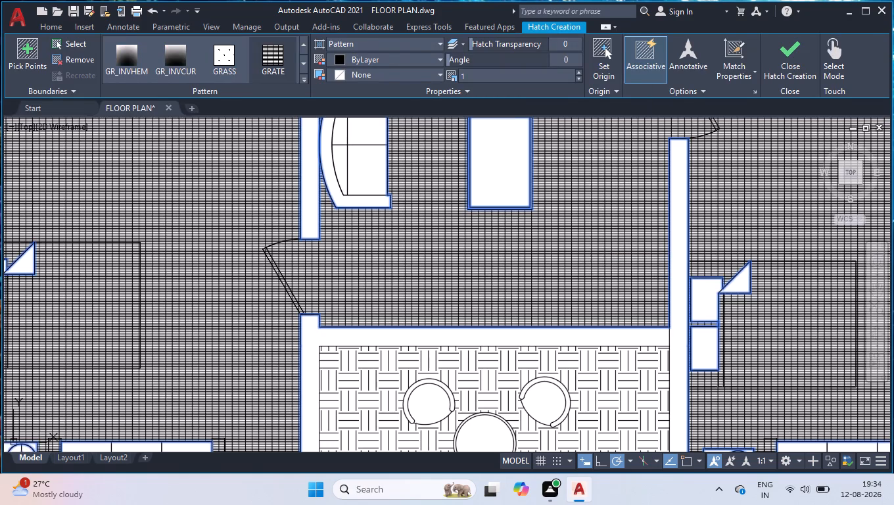
Delete the GRATE hatch from the living room floor.
key(Escape)
click(502, 251)
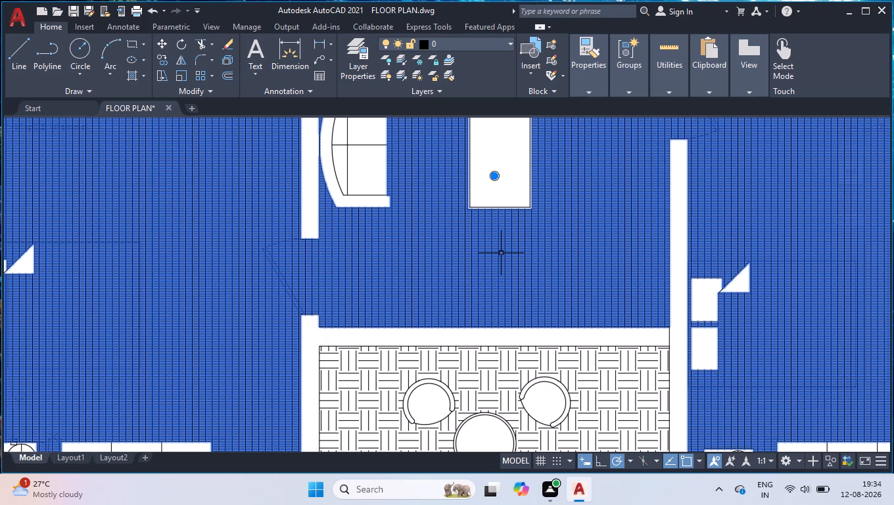
key(Delete)
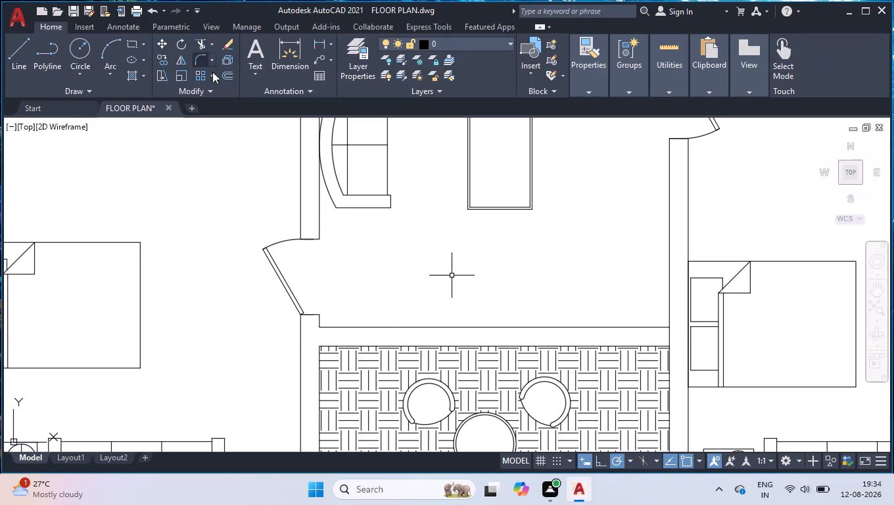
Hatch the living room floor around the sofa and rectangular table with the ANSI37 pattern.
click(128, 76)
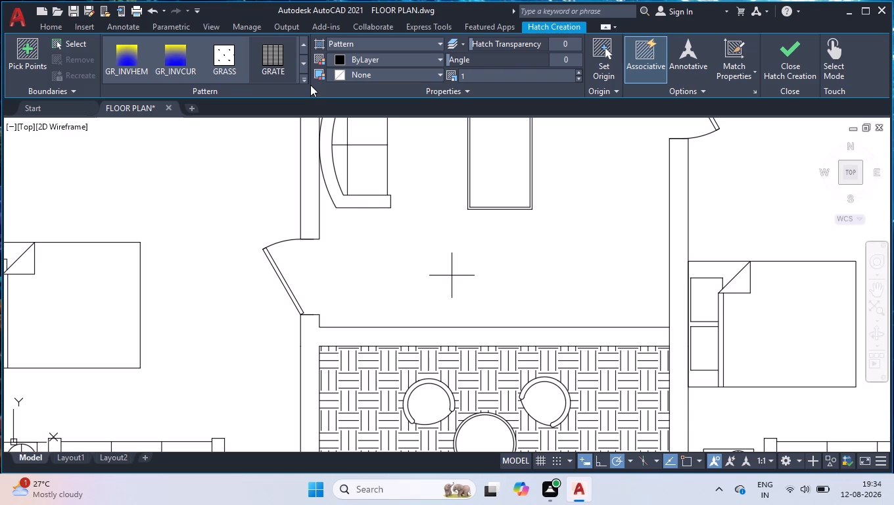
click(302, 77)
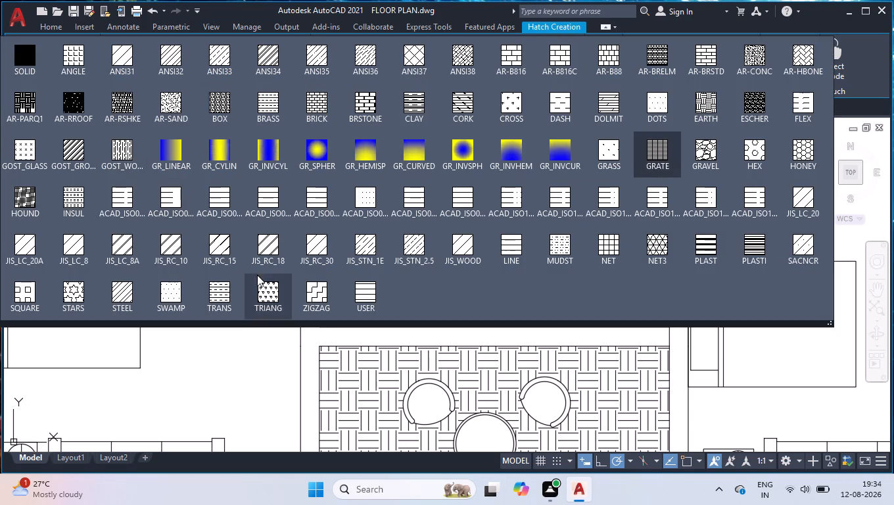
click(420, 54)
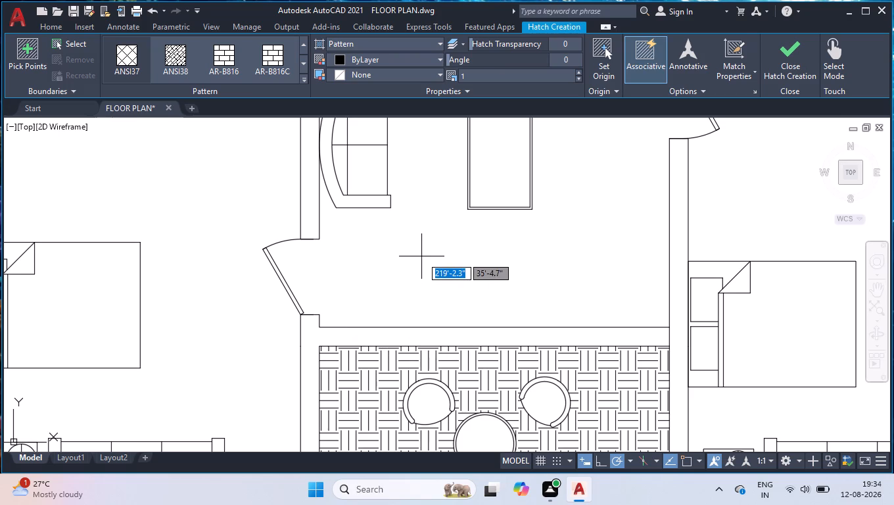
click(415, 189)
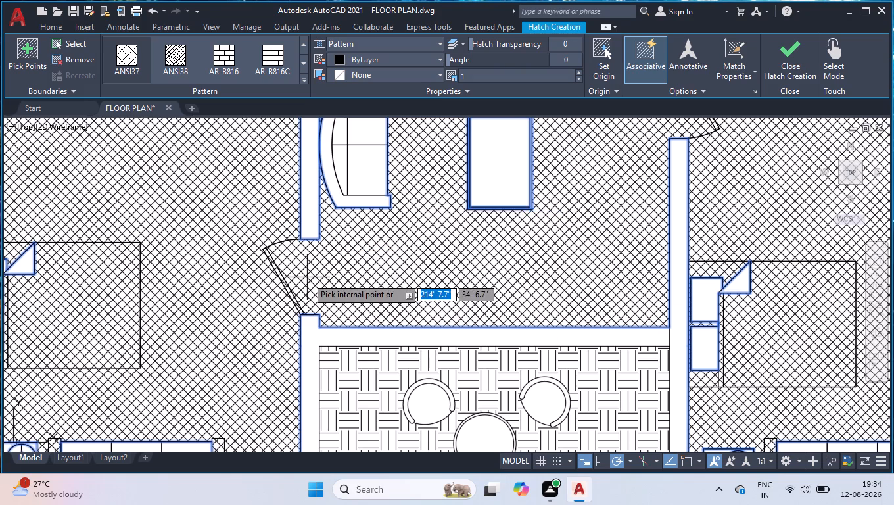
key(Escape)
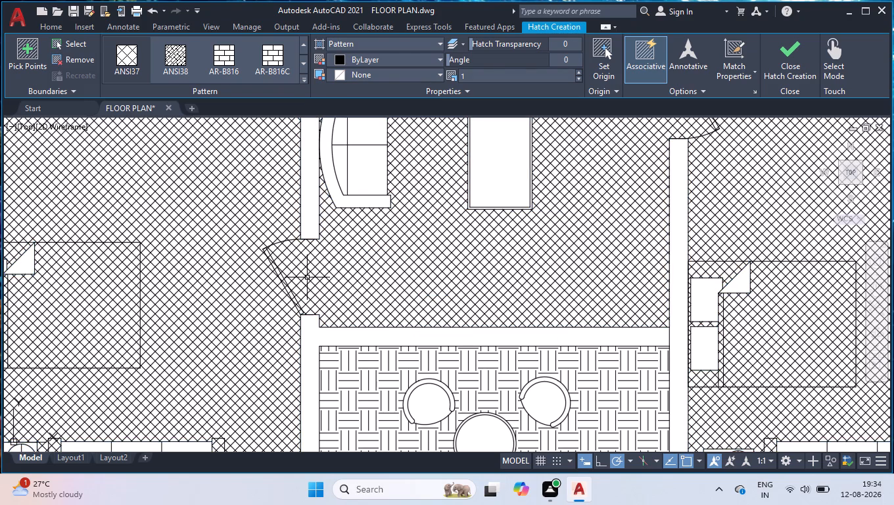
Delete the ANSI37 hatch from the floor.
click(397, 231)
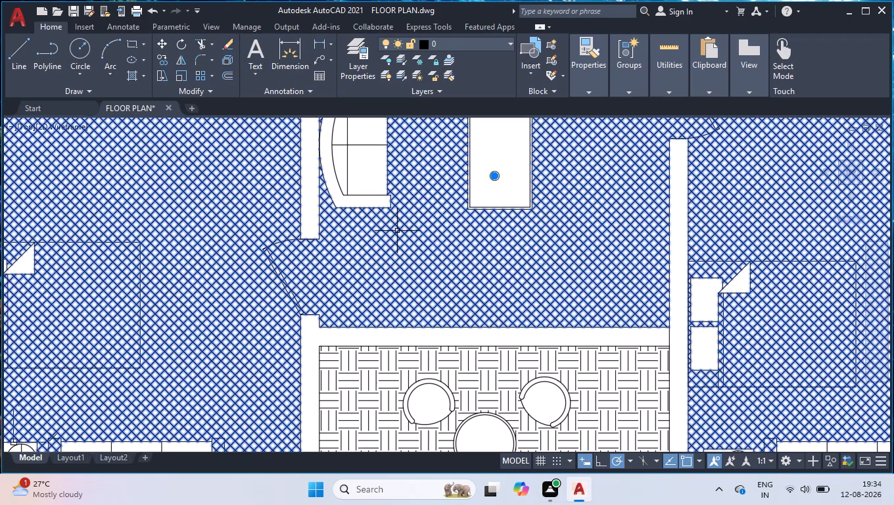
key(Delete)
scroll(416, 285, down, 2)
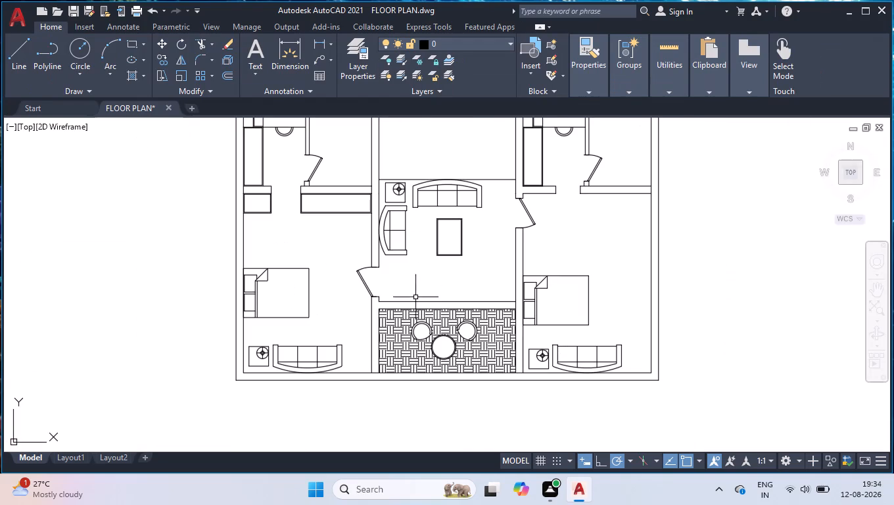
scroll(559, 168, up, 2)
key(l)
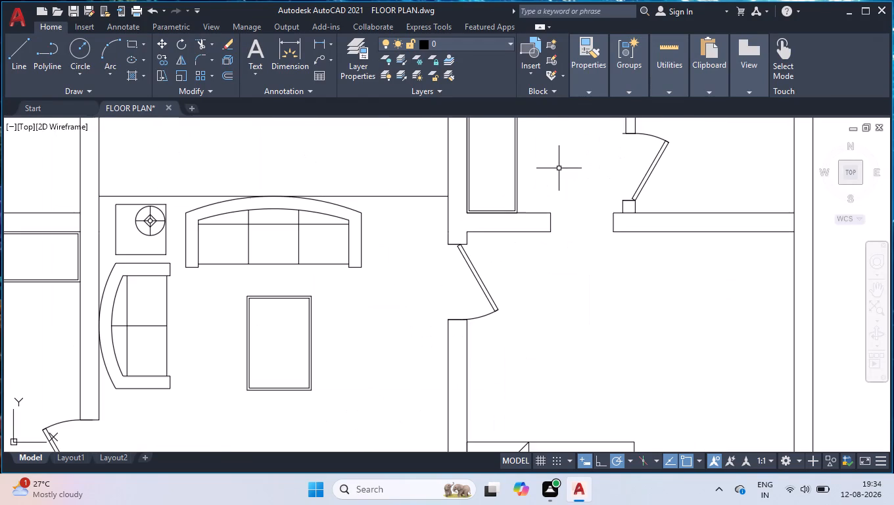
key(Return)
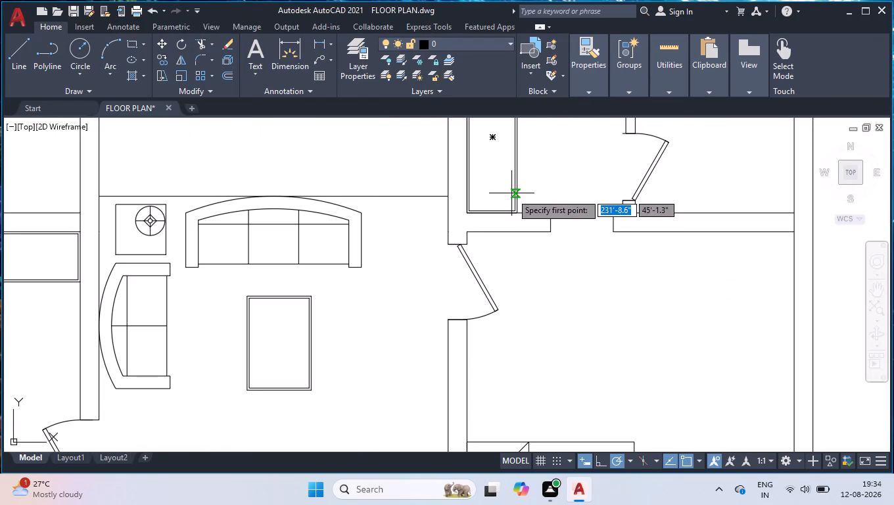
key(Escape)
Extend the living room's inner wall lines across its two bedroom door openings to close off the floor area.
text(EX)
key(Return)
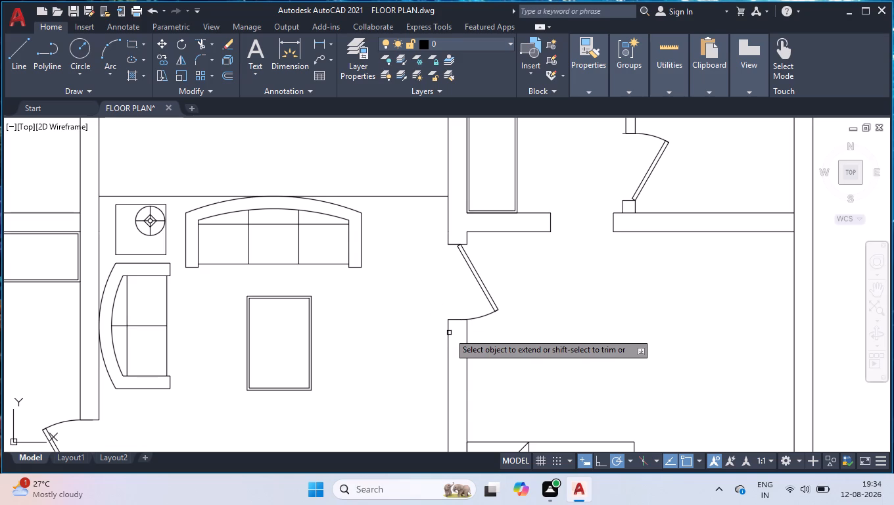
click(448, 241)
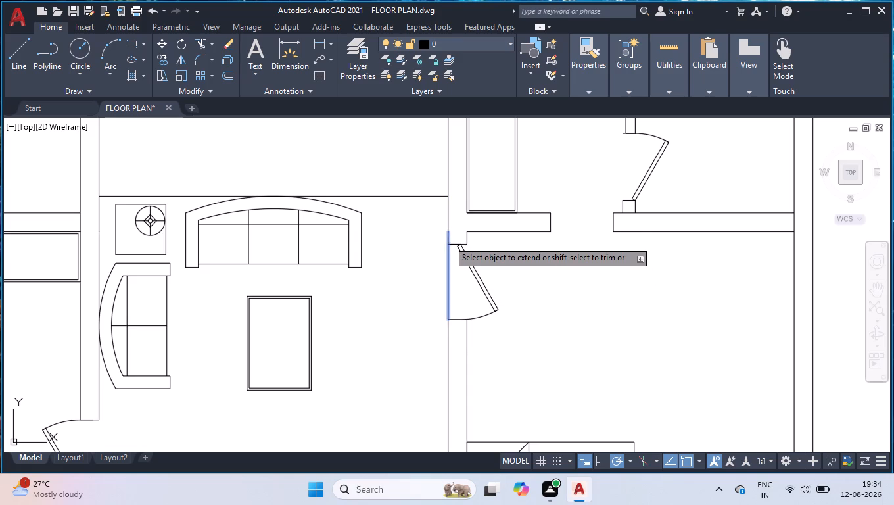
scroll(127, 358, down, 3)
scroll(127, 387, up, 3)
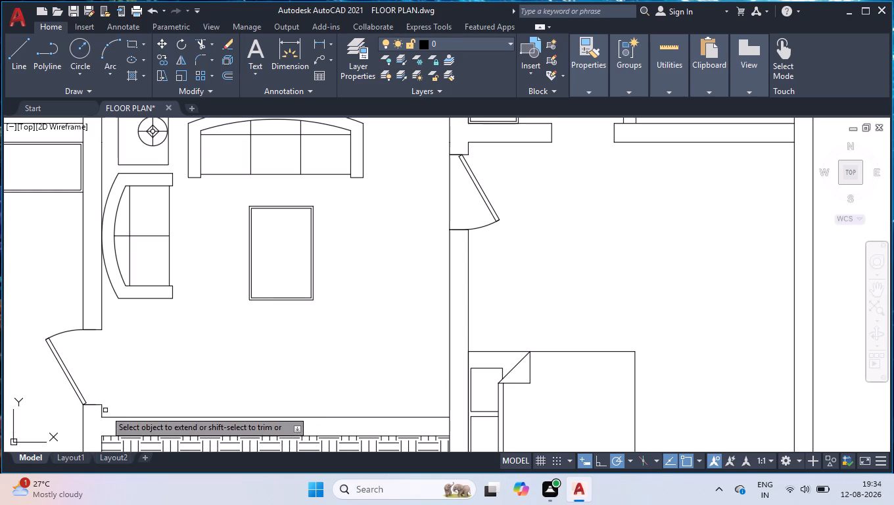
scroll(99, 409, up, 3)
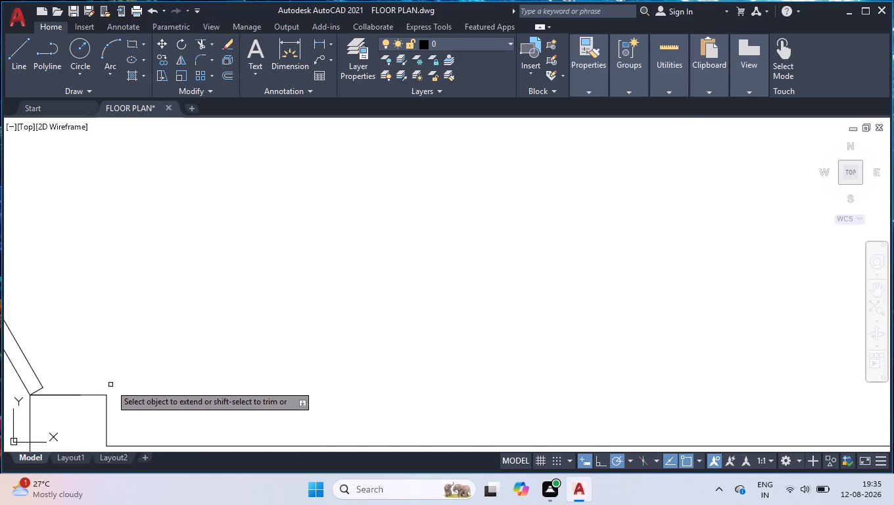
scroll(110, 385, down, 2)
click(110, 395)
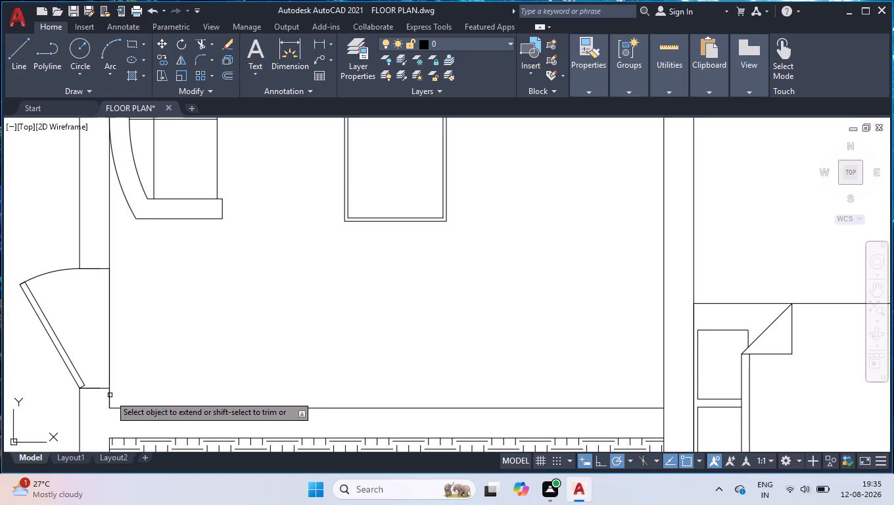
key(Escape)
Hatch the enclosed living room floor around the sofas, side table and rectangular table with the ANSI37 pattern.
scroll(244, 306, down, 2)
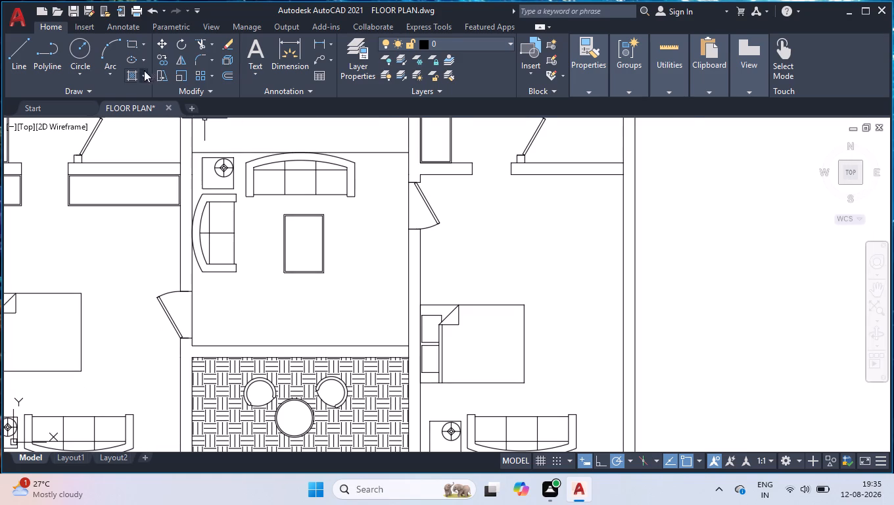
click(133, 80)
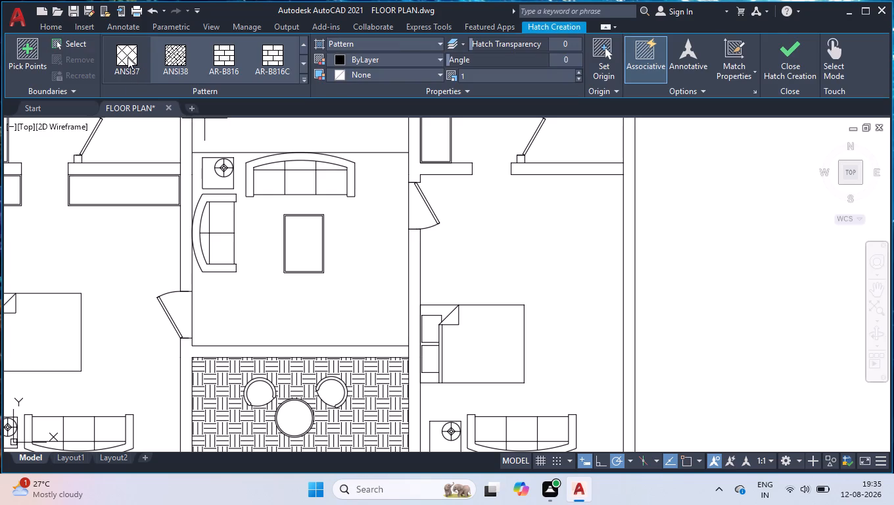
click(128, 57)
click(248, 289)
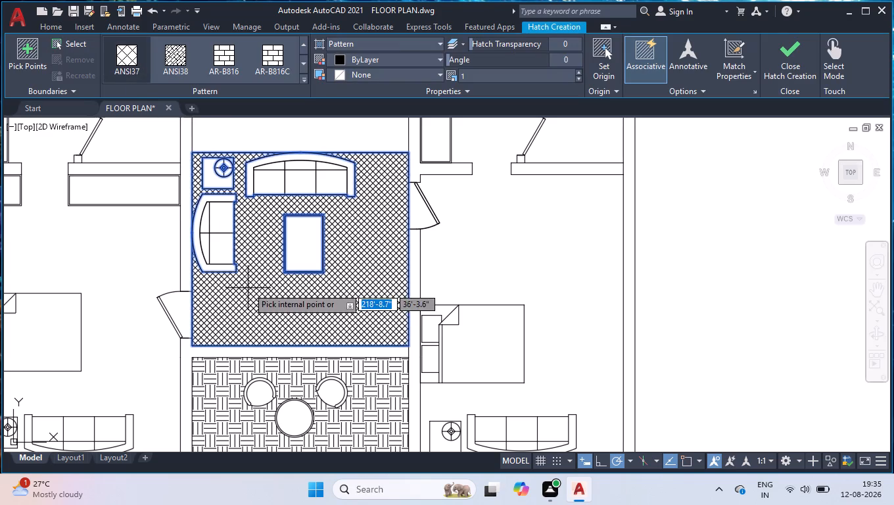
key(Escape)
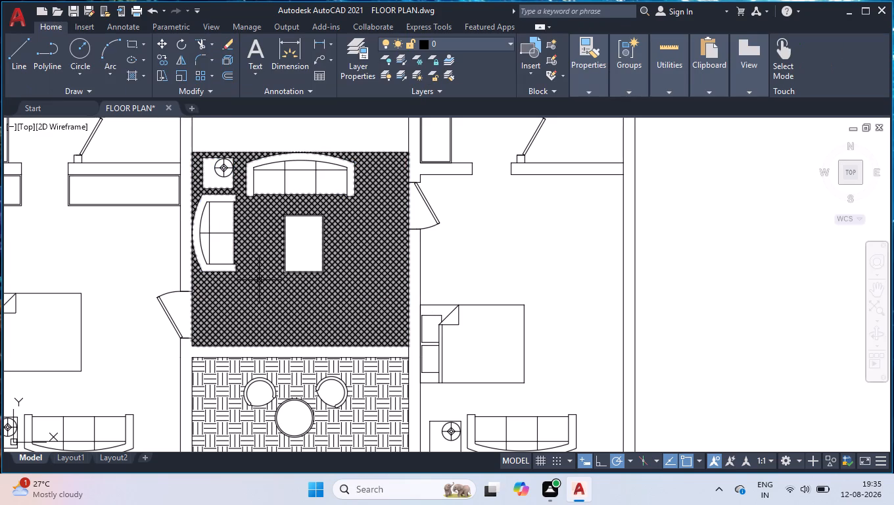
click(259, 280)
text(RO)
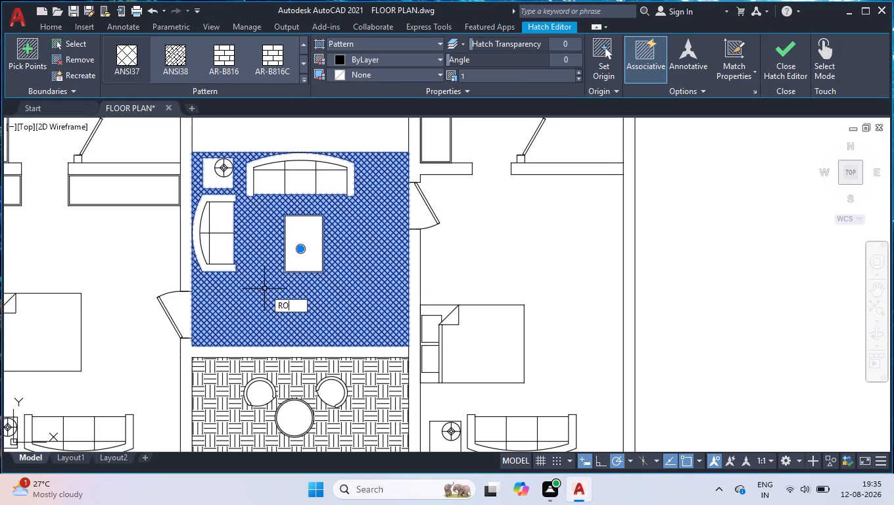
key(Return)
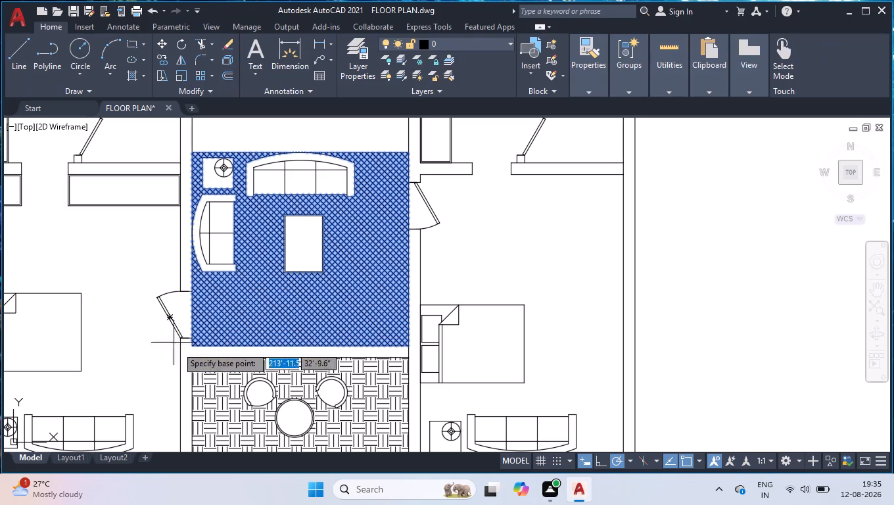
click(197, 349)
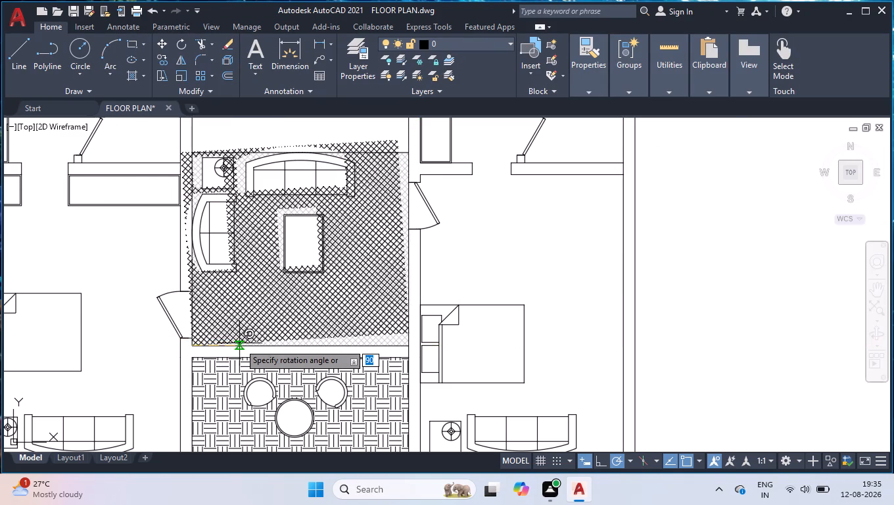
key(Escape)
Examine the general and pattern properties of the living room's hatch.
click(251, 325)
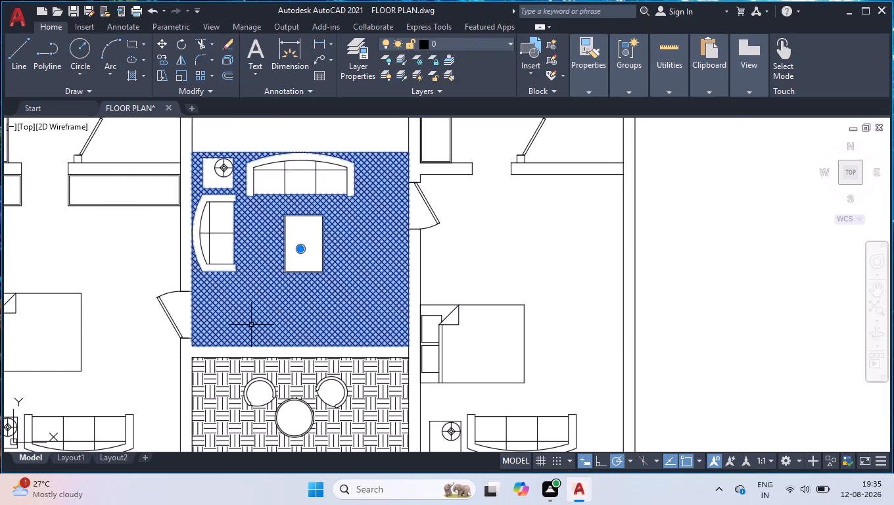
key(ctrl+1)
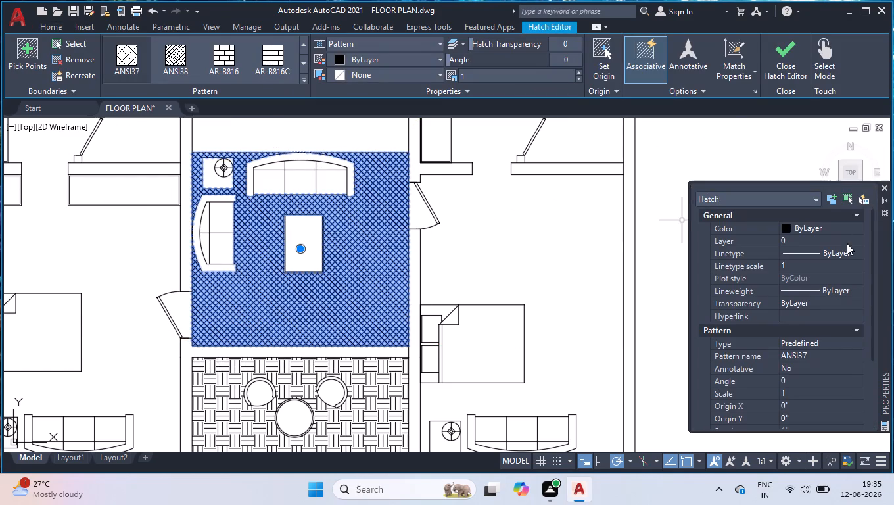
scroll(813, 270, down, 1)
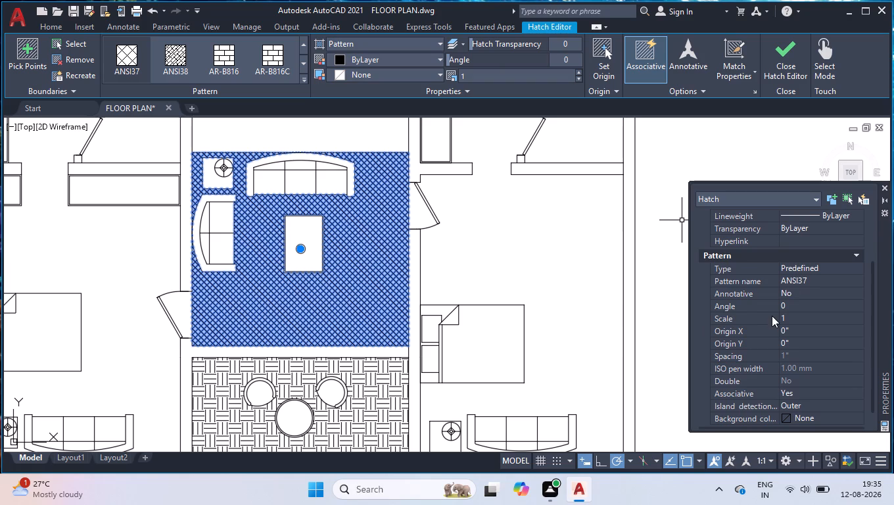
scroll(772, 321, down, 1)
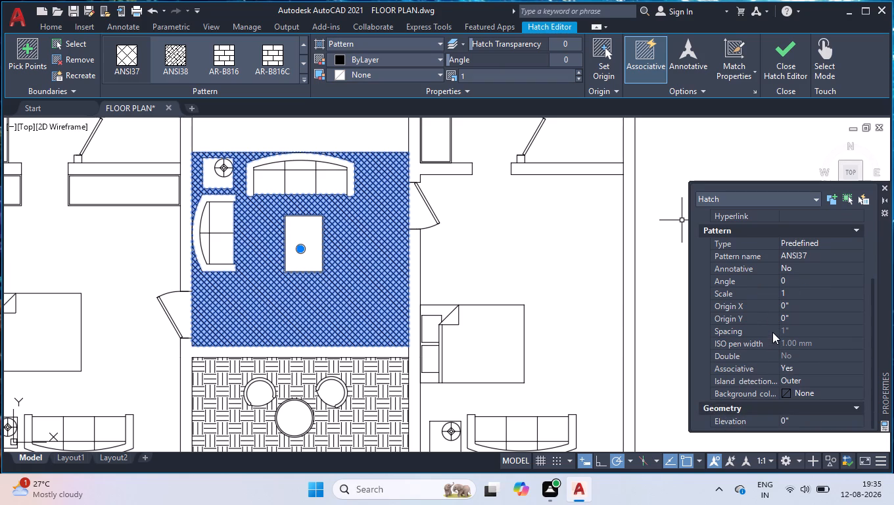
scroll(774, 329, down, 2)
scroll(806, 272, up, 5)
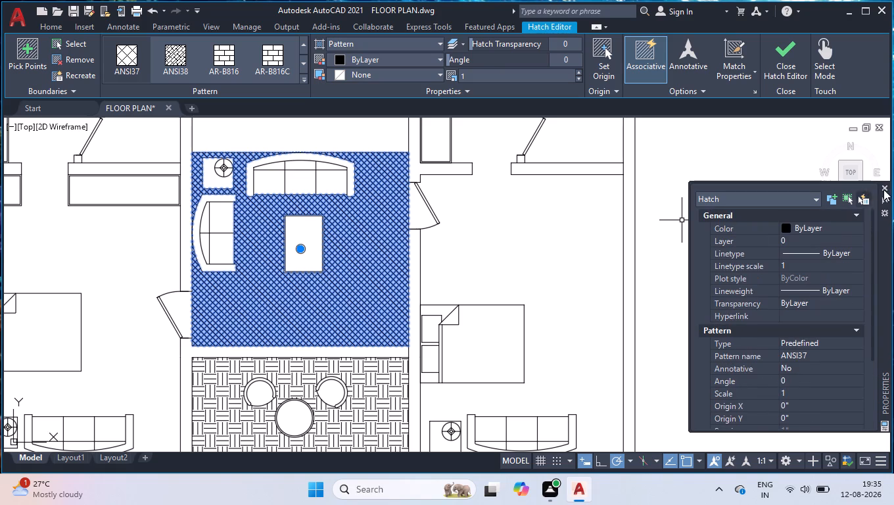
click(883, 189)
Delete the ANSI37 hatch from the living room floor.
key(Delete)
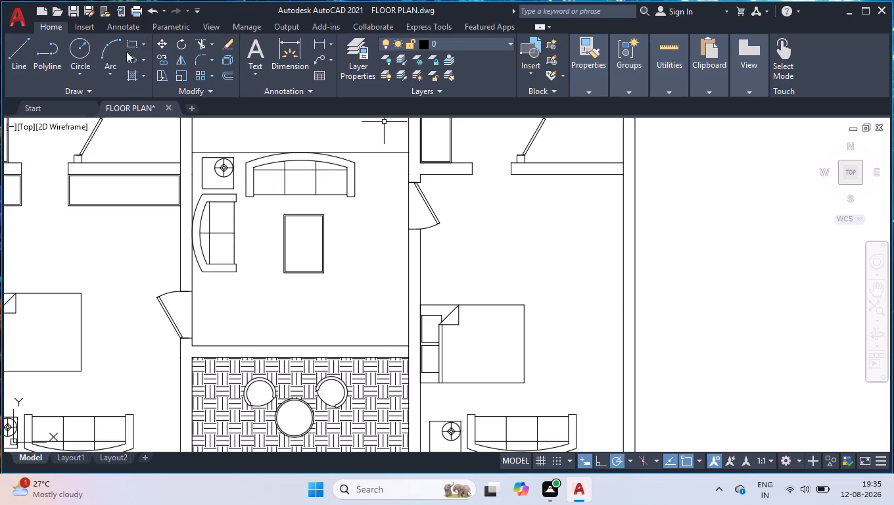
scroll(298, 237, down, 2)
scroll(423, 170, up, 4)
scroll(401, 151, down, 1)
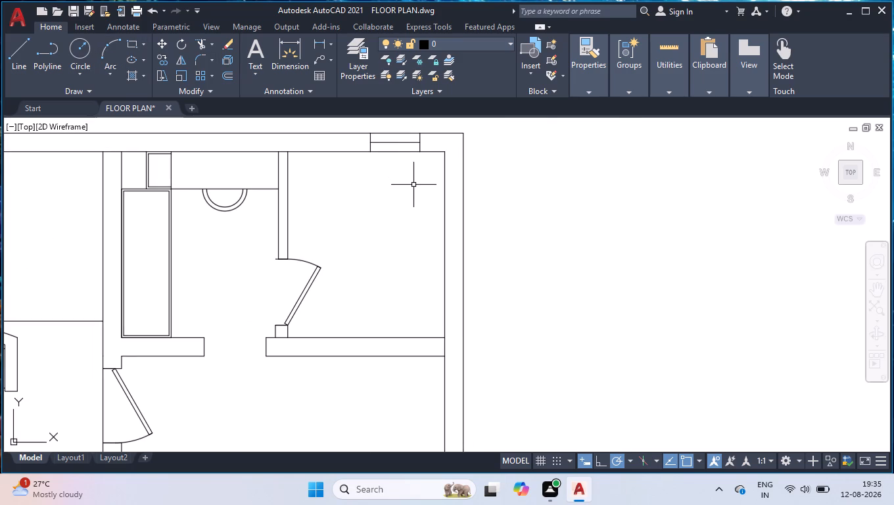
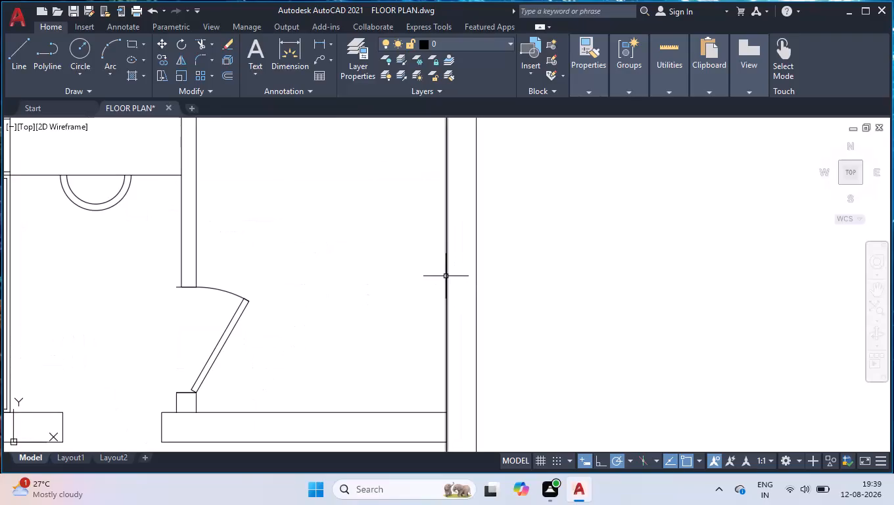
Start the Offset command for linework in the room at the plan's upper-right corner.
scroll(447, 279, down, 1)
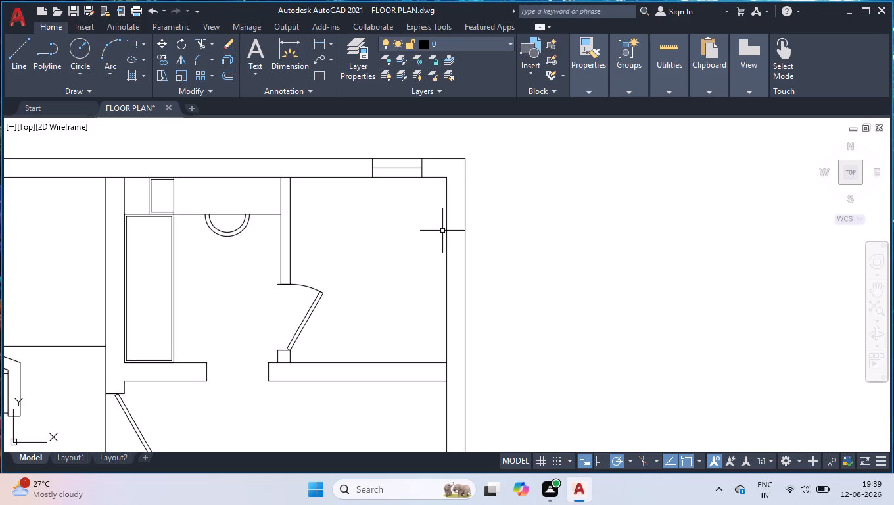
text(OFF)
key(Return)
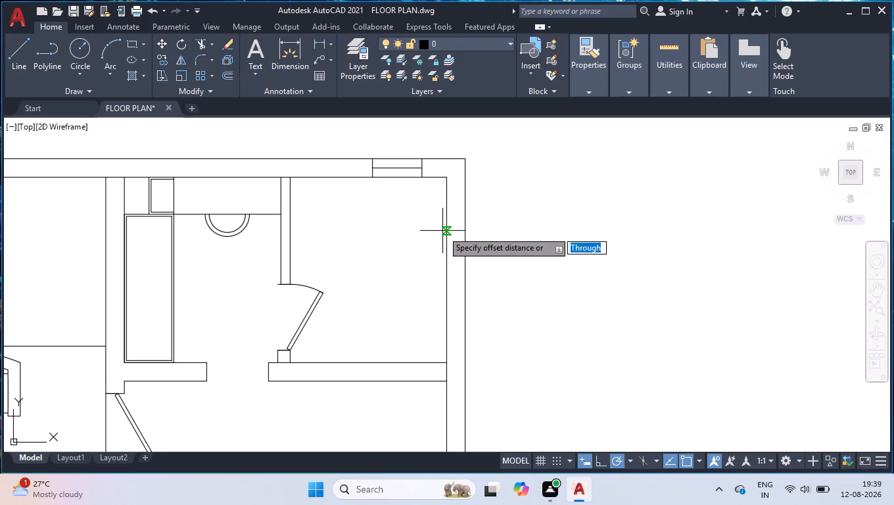
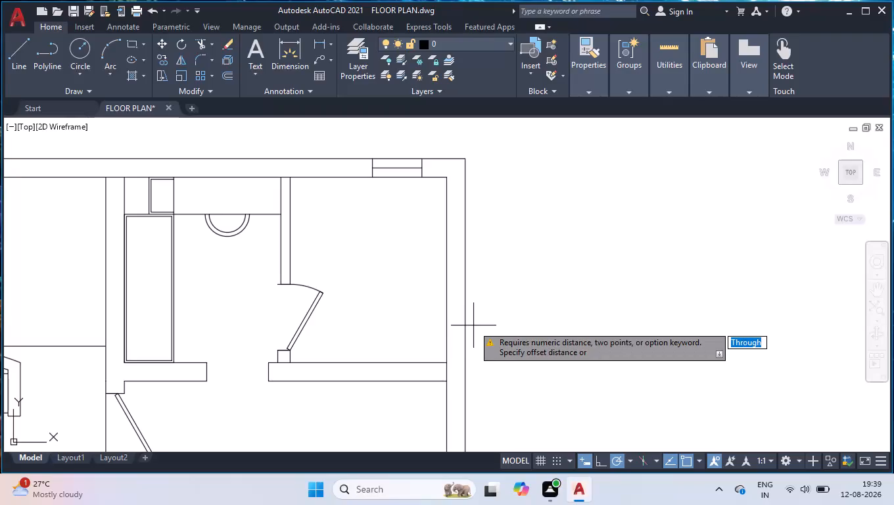
Offset the inner line of the right-hand wall in each of the two upper bathrooms 5" into the room.
text(5")
key(Return)
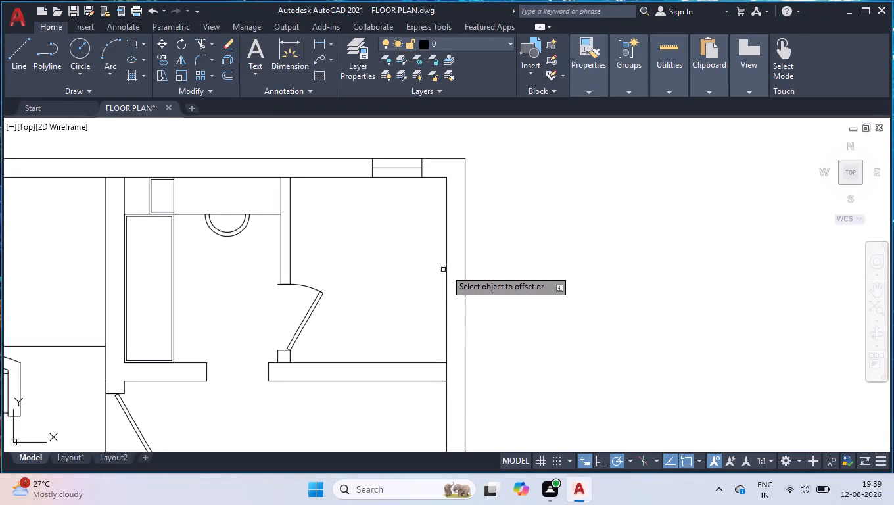
click(448, 269)
click(423, 274)
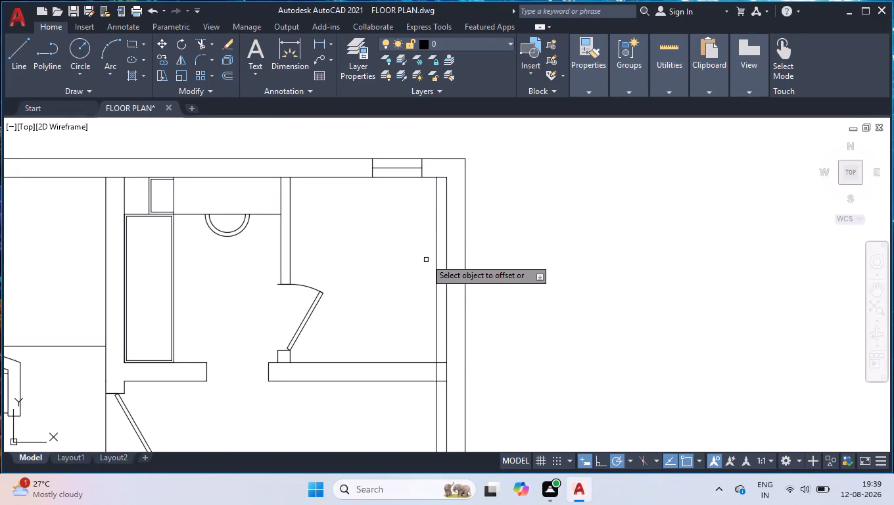
scroll(446, 249, down, 3)
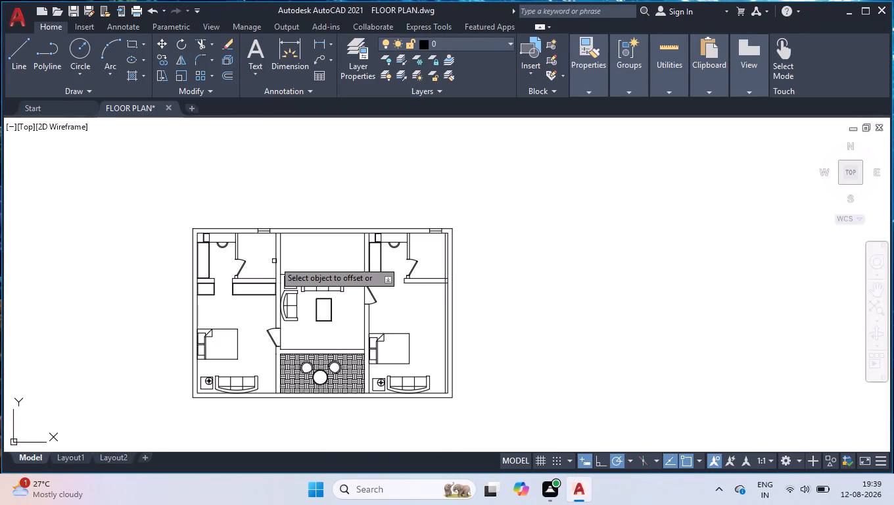
click(277, 260)
click(264, 262)
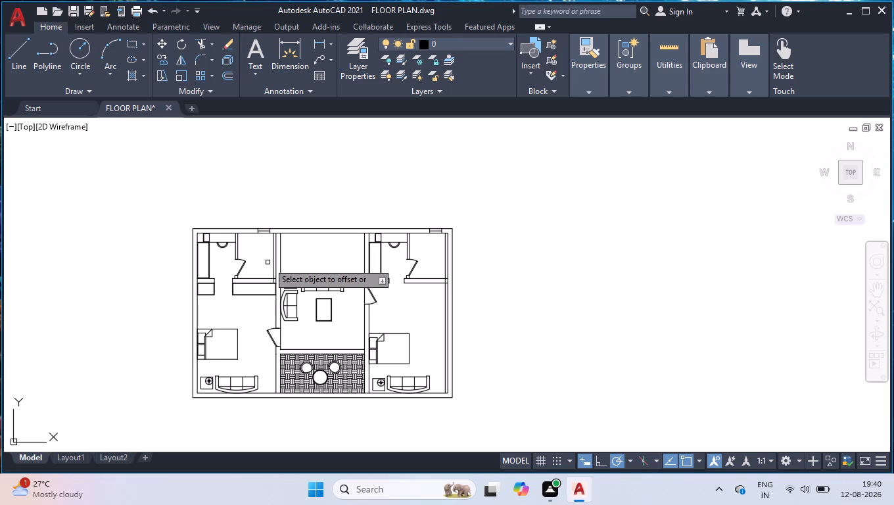
key(Escape)
Trim the right bathroom's offset line where it crosses the bottom partition, and delete its remainder below that partition.
scroll(444, 252, up, 4)
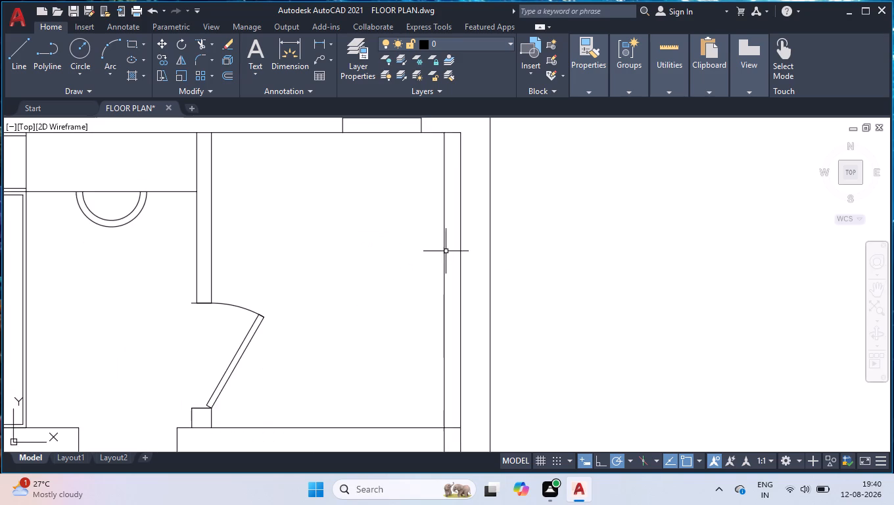
scroll(466, 301, down, 2)
text(TR)
key(Return)
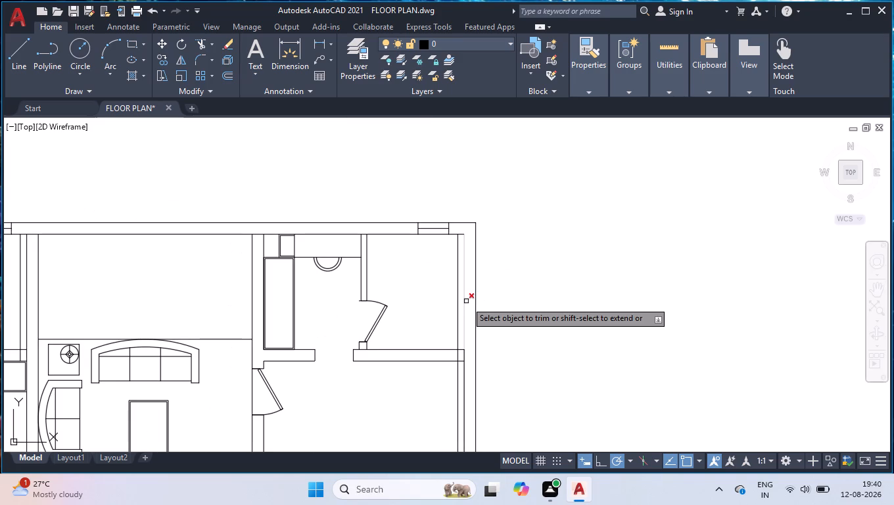
scroll(472, 395, up, 3)
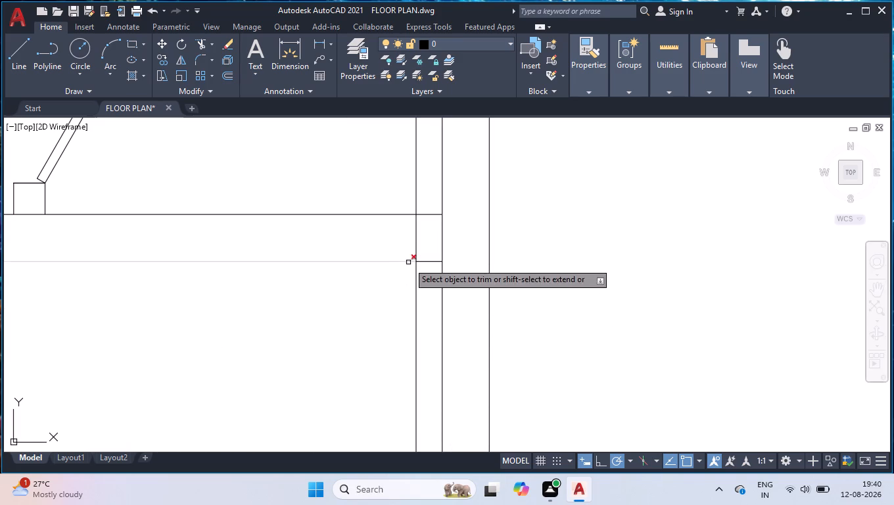
click(413, 239)
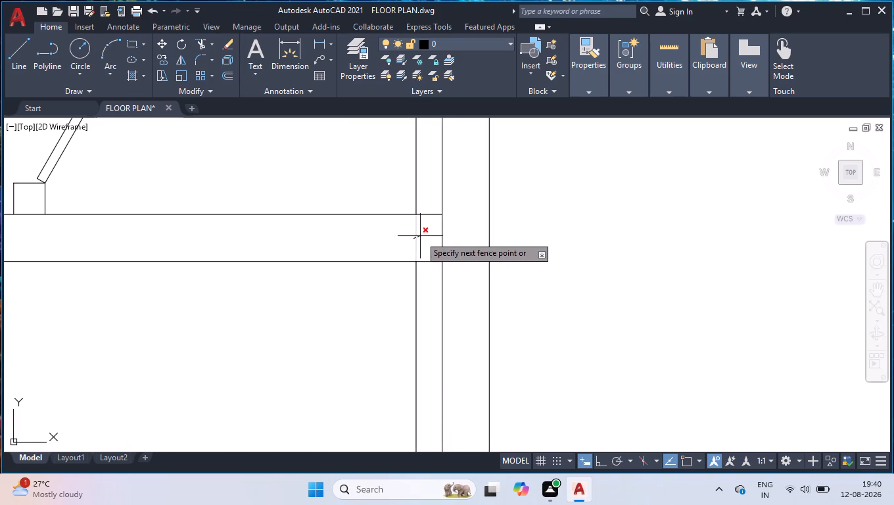
click(420, 236)
key(Escape)
click(415, 279)
key(Delete)
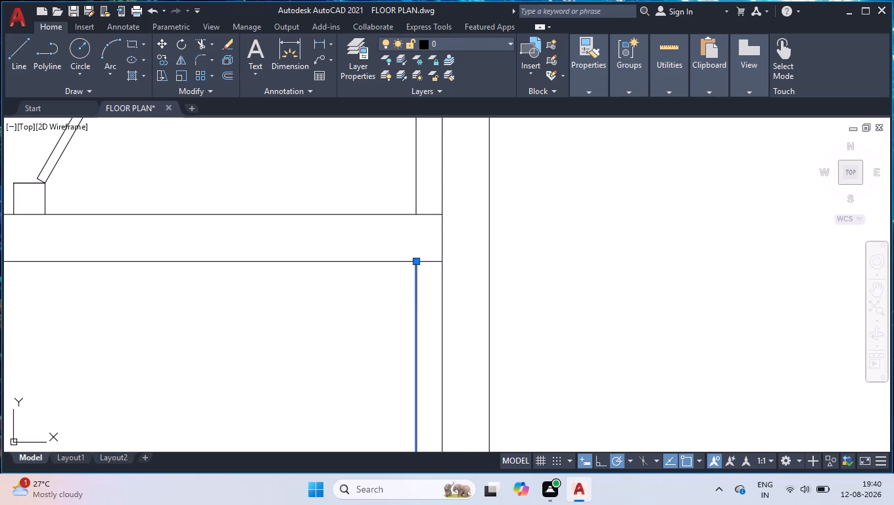
Open DesignCenter and load the blocks of the House Designer sample drawing.
scroll(415, 279, down, 3)
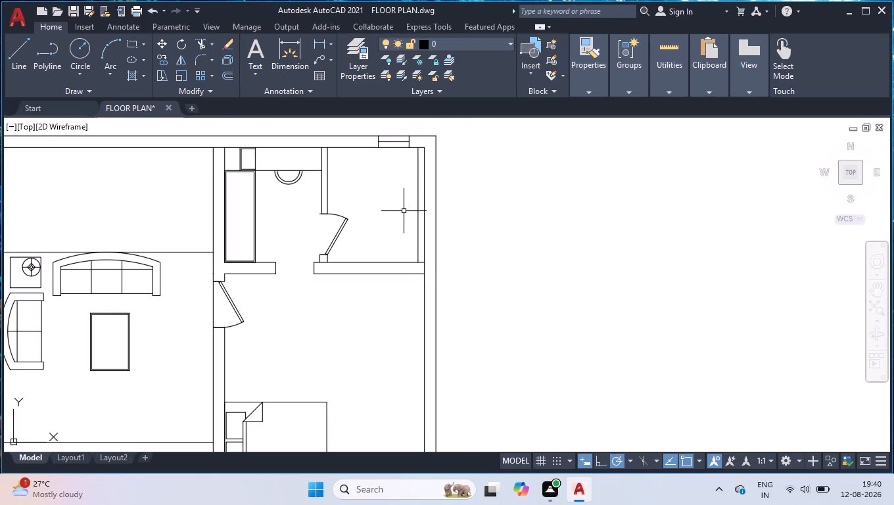
key(ctrl+2)
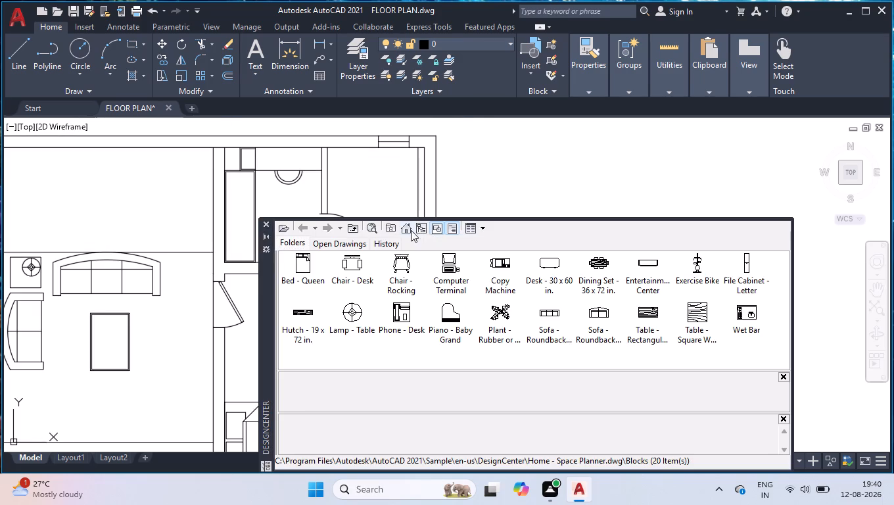
click(281, 228)
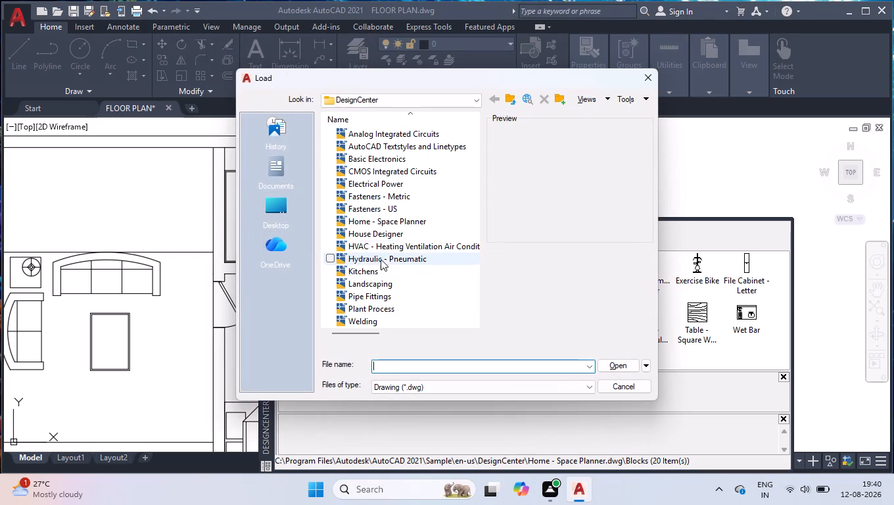
click(388, 235)
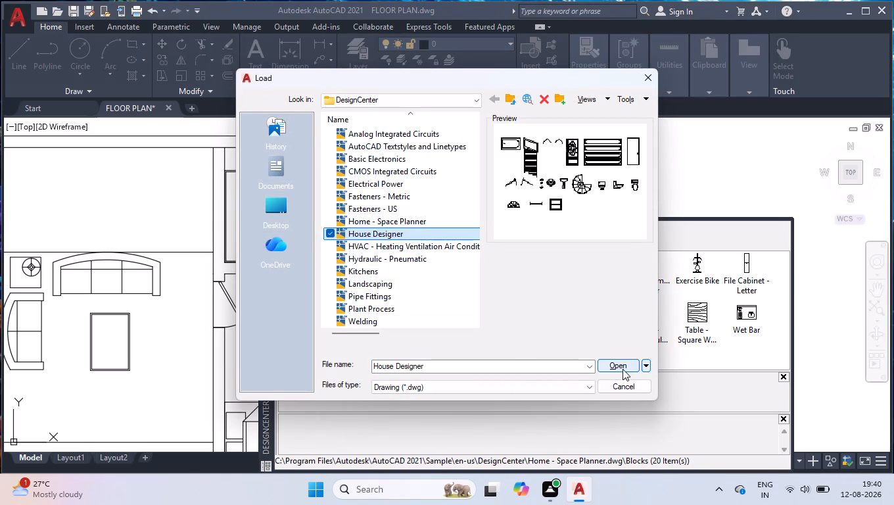
click(623, 369)
double_click(310, 262)
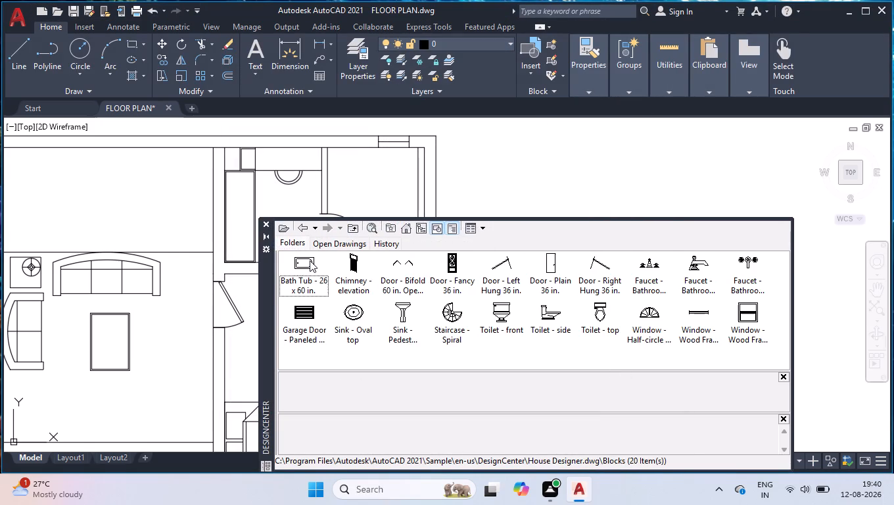
Insert the Toilet - top and Sink - Oval top blocks in the empty space right of the plan, and close DesignCenter.
click(596, 302)
drag(602, 314, 616, 217)
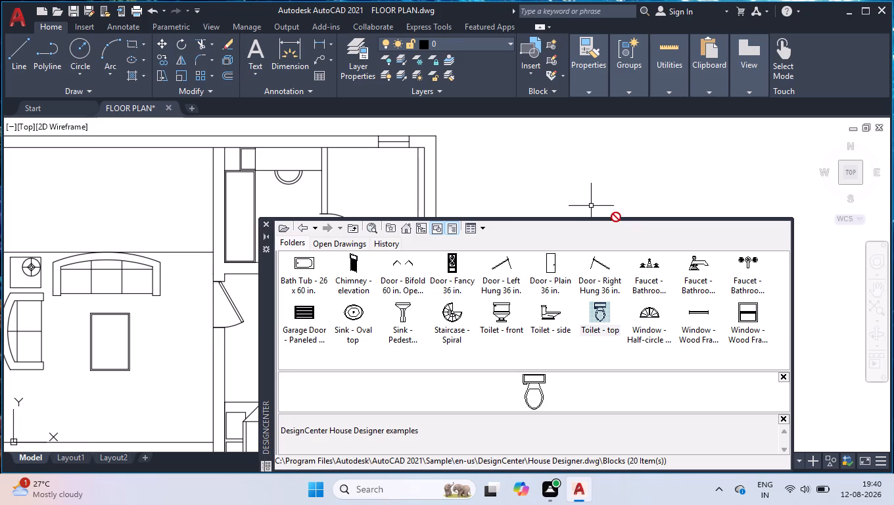
drag(616, 217, 618, 182)
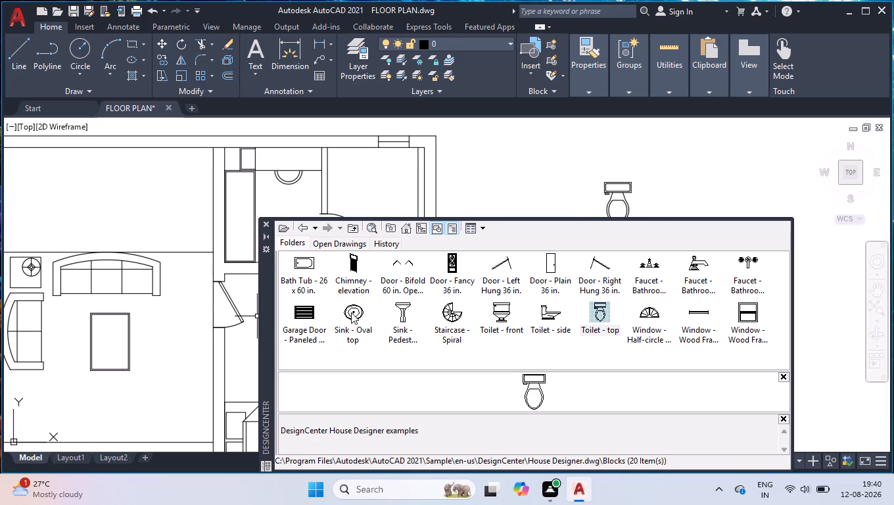
drag(351, 312, 517, 183)
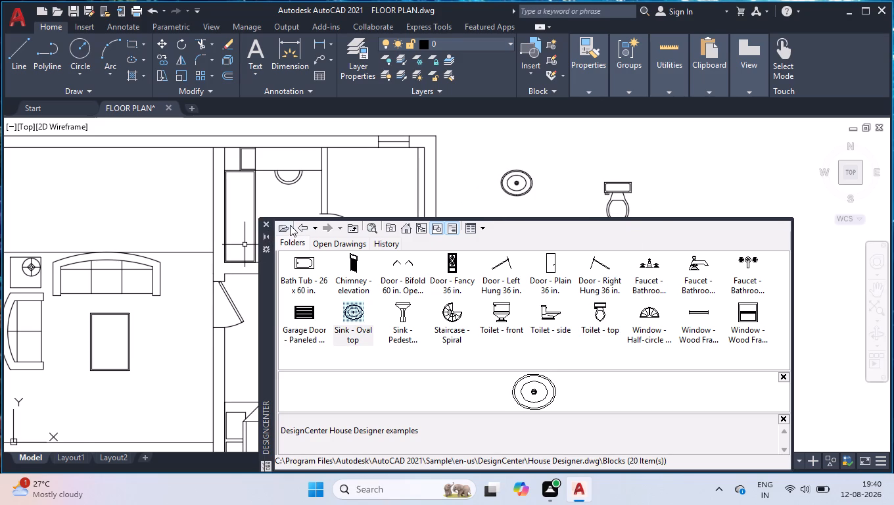
click(264, 221)
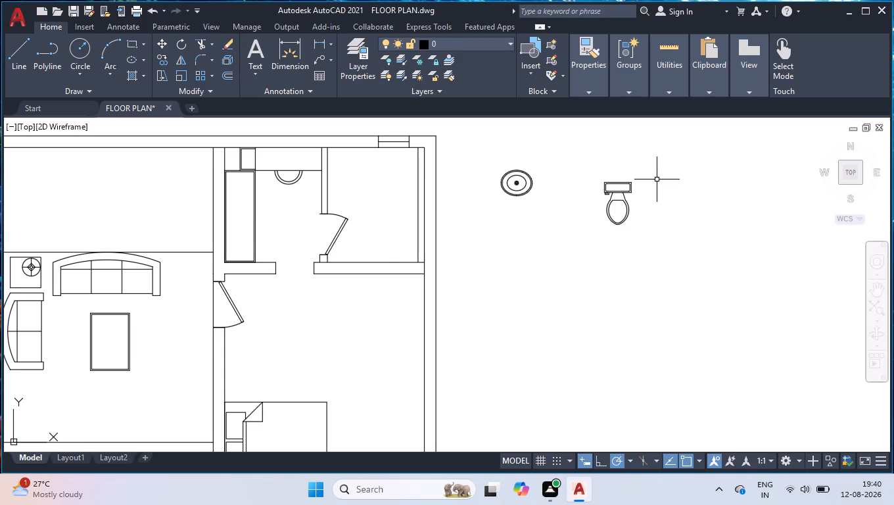
Rotate the toilet block 270° about the centre of its tank, with Ortho on.
click(613, 191)
text(RO)
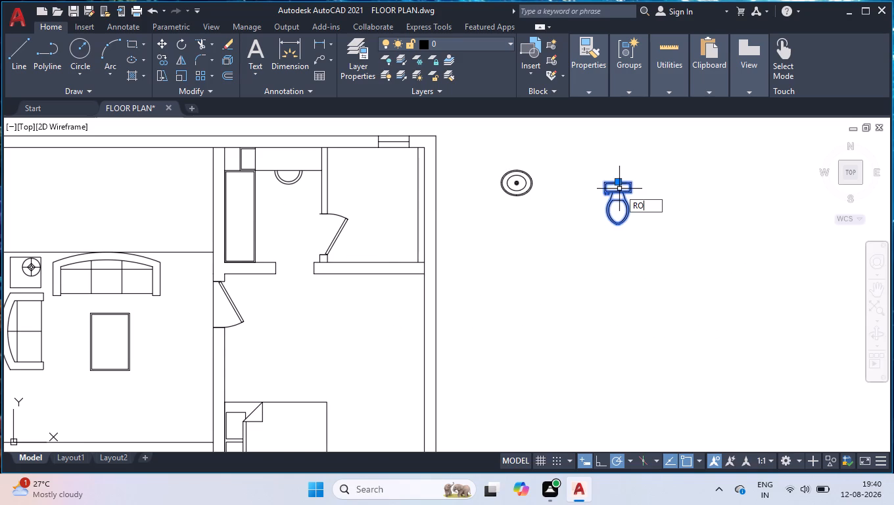
key(Return)
scroll(607, 183, up, 2)
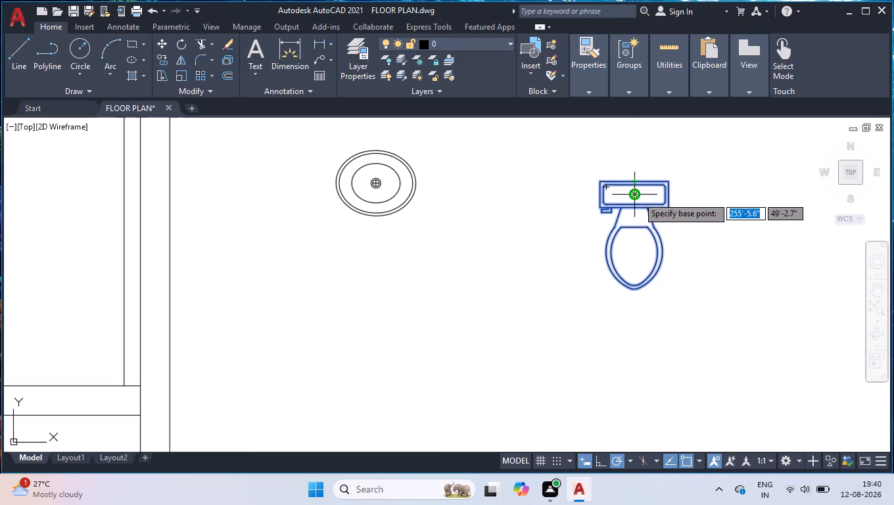
click(638, 197)
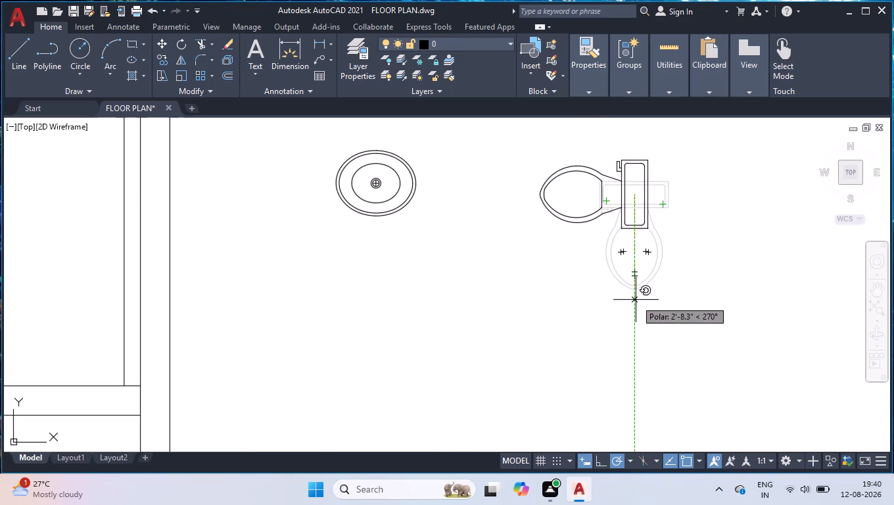
click(601, 465)
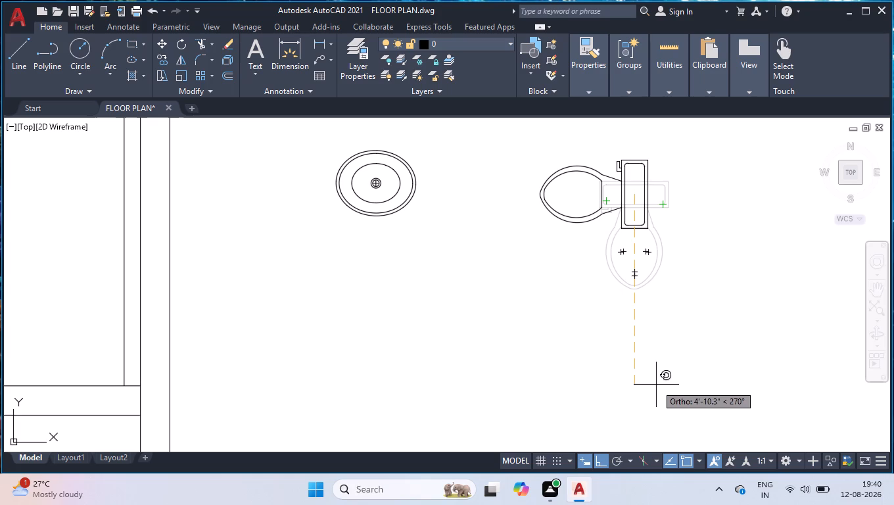
click(656, 385)
Copy the rotated toilet from the midpoint of its tank's back edge onto the offset wall line of both upper bathrooms.
click(626, 216)
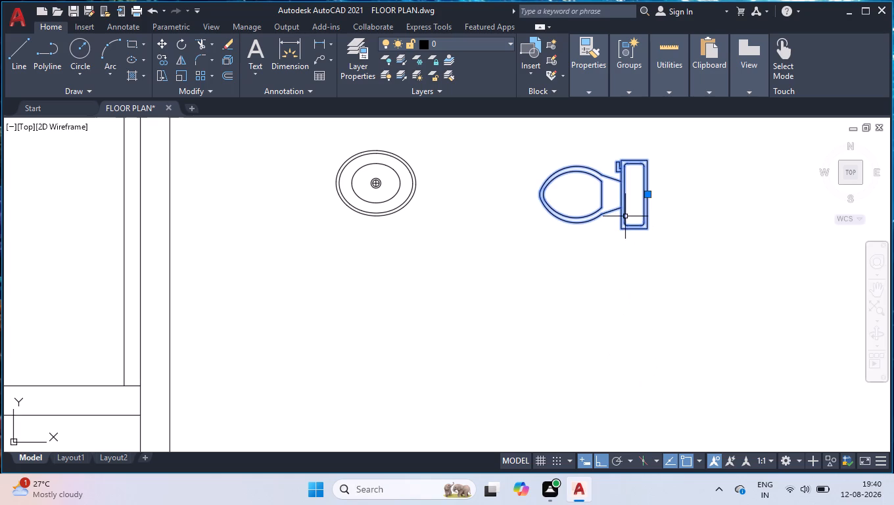
text(COP)
key(Return)
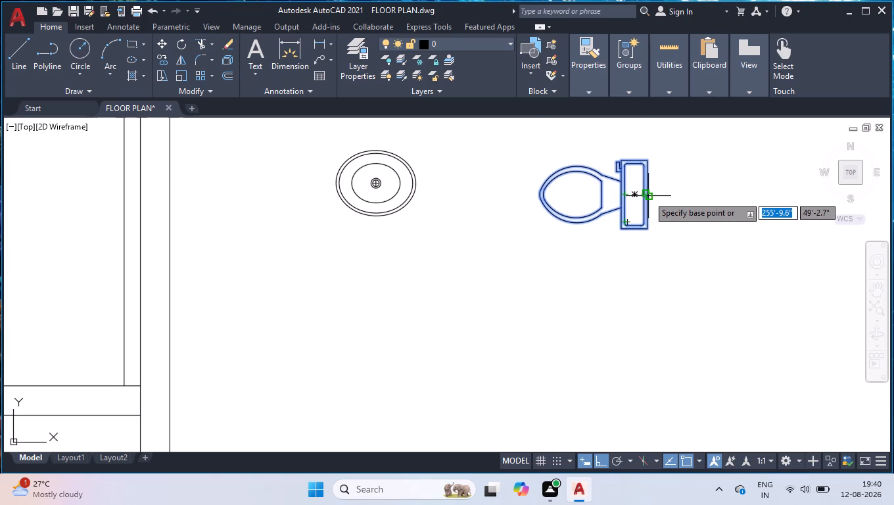
scroll(648, 191, up, 3)
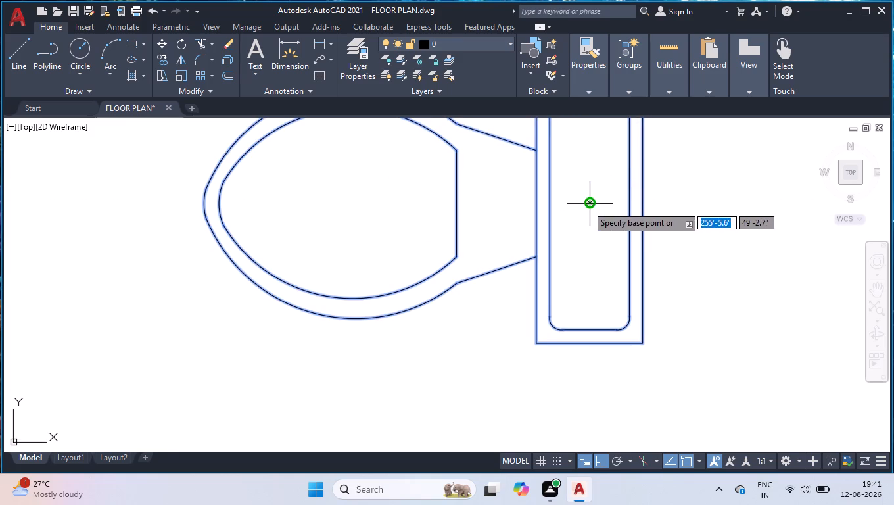
click(644, 202)
scroll(618, 218, down, 3)
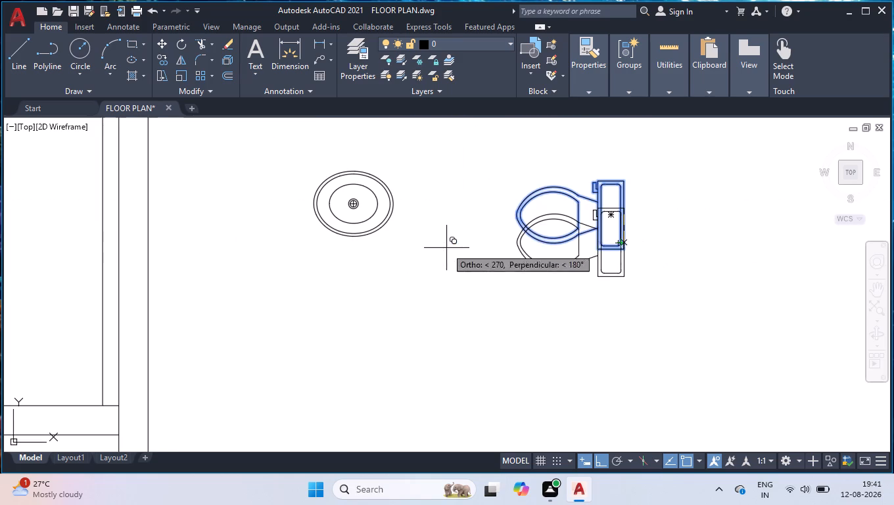
scroll(425, 258, down, 2)
scroll(300, 260, up, 2)
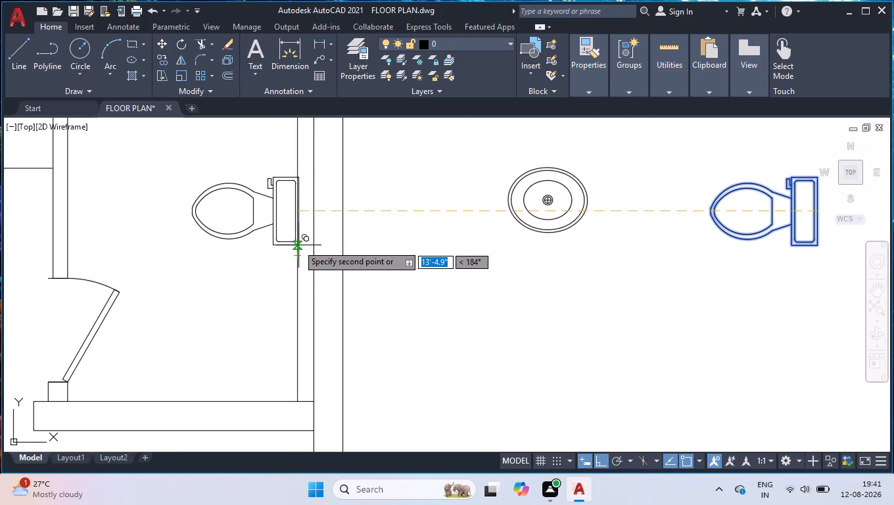
click(296, 259)
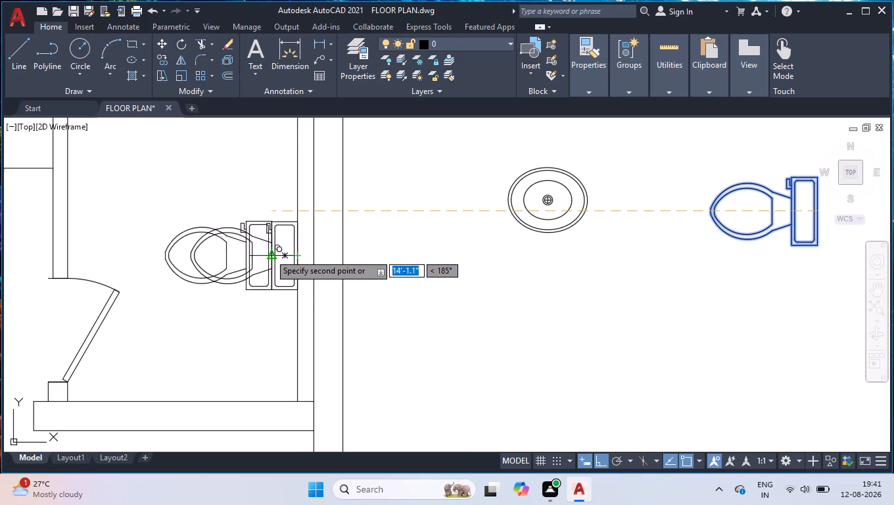
scroll(270, 254, down, 6)
scroll(160, 256, up, 4)
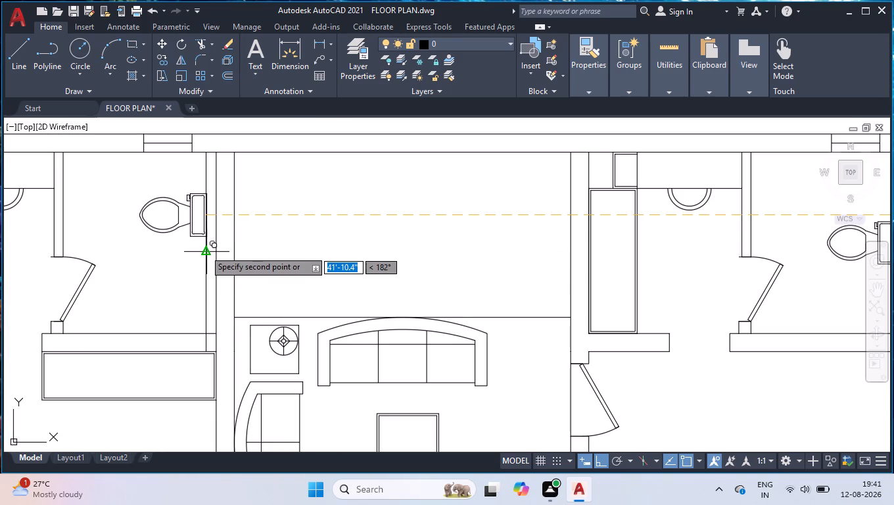
click(204, 250)
key(Escape)
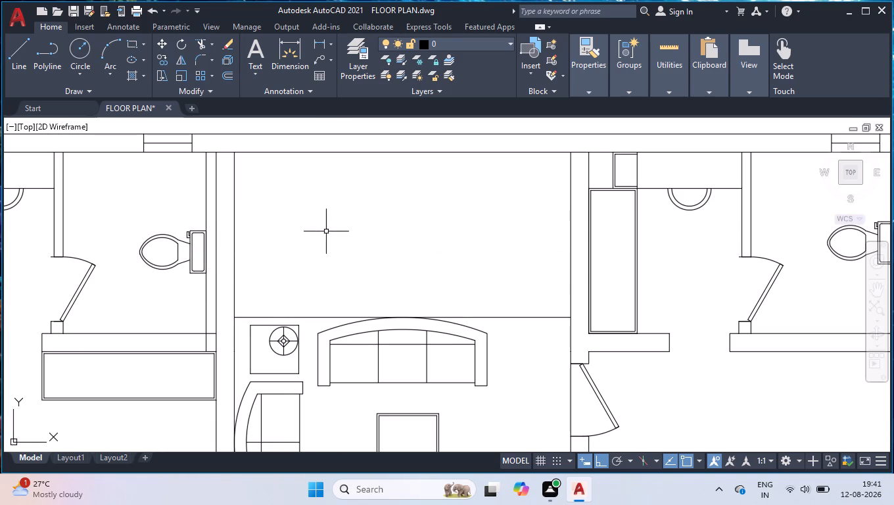
Delete the original toilet block outside the plan.
scroll(326, 231, down, 2)
click(710, 216)
click(628, 244)
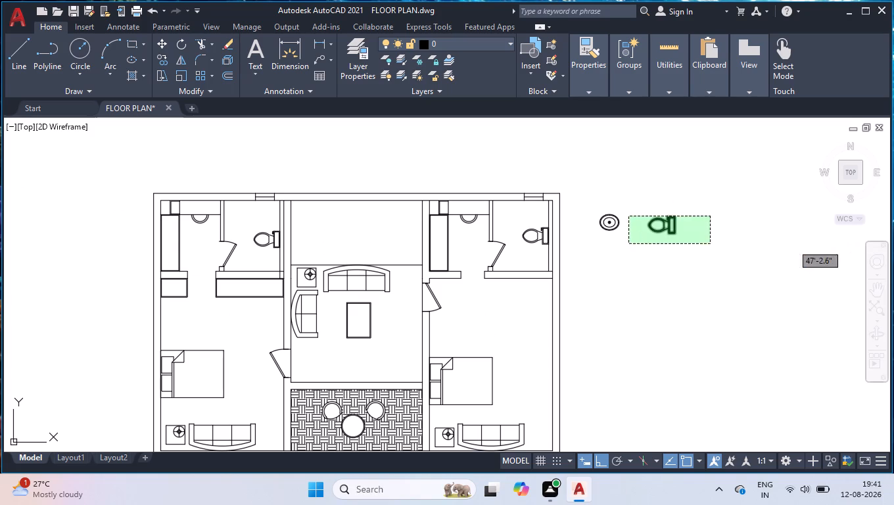
key(Delete)
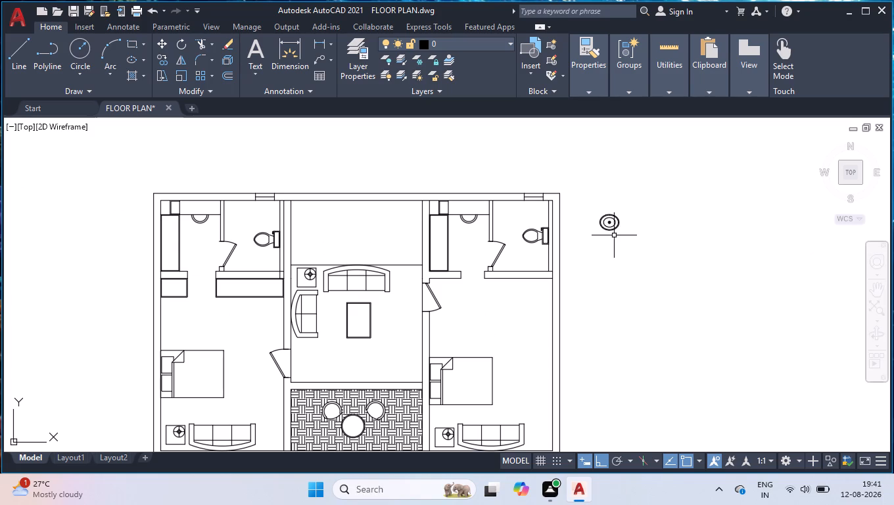
Move the toilet in the upper-right bathroom about 1'-8" up along its offset wall line.
scroll(538, 241, up, 4)
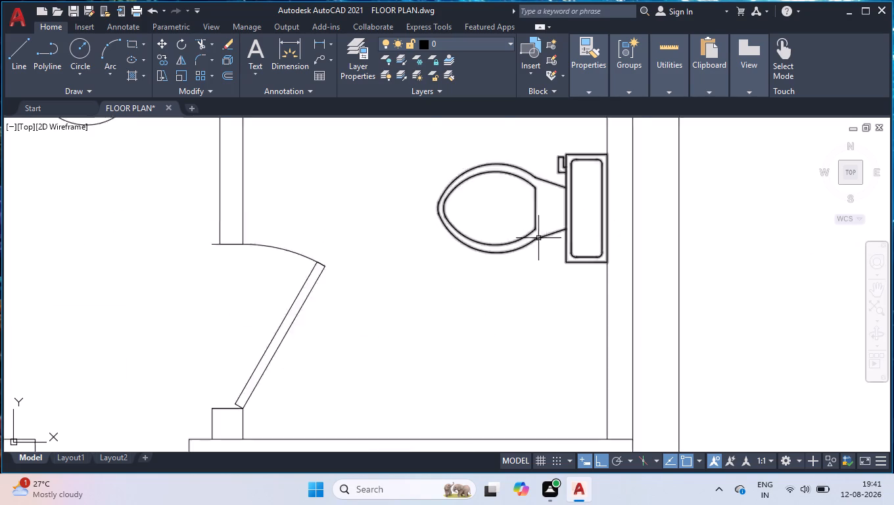
scroll(538, 236, up, 1)
click(581, 208)
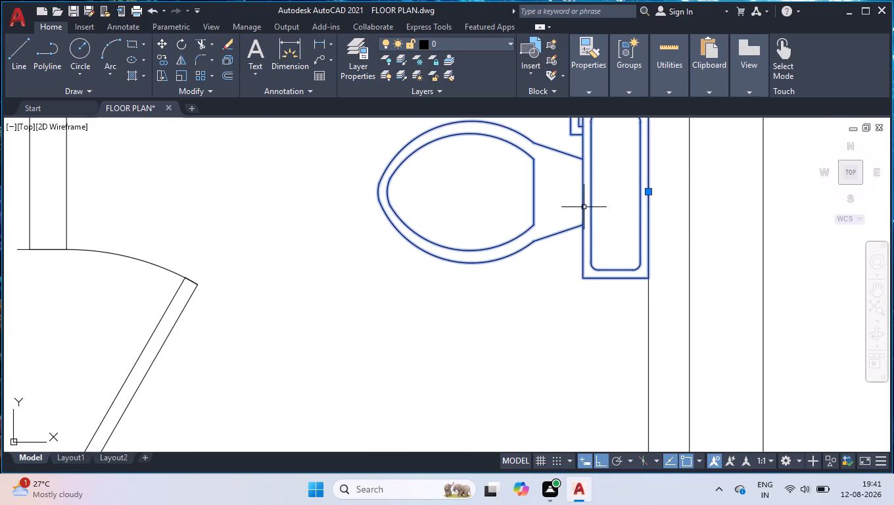
scroll(588, 204, down, 4)
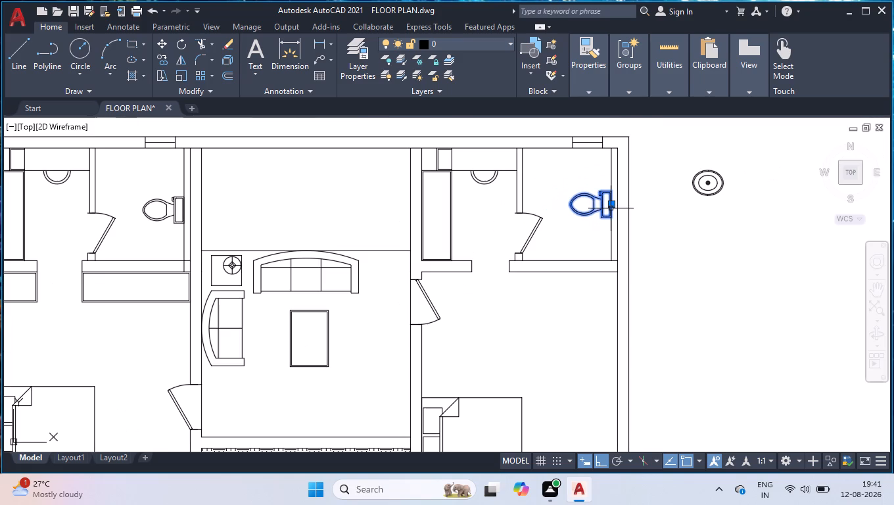
click(611, 207)
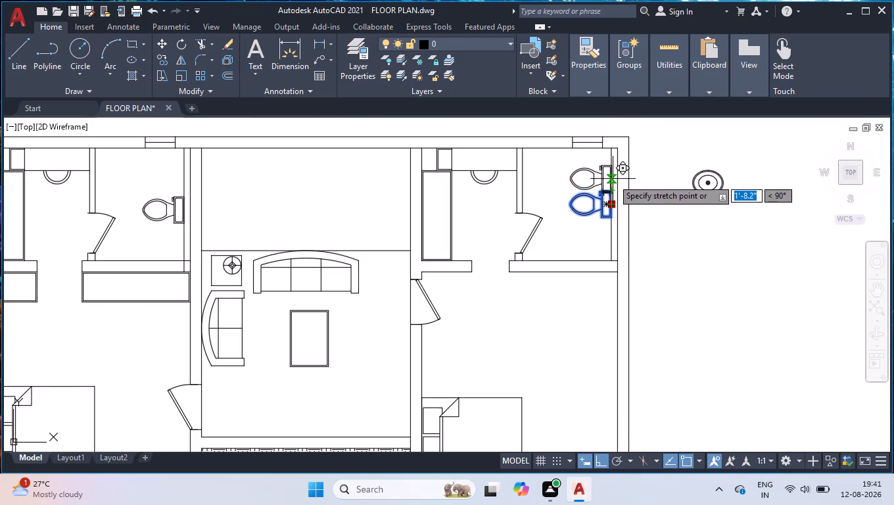
click(613, 179)
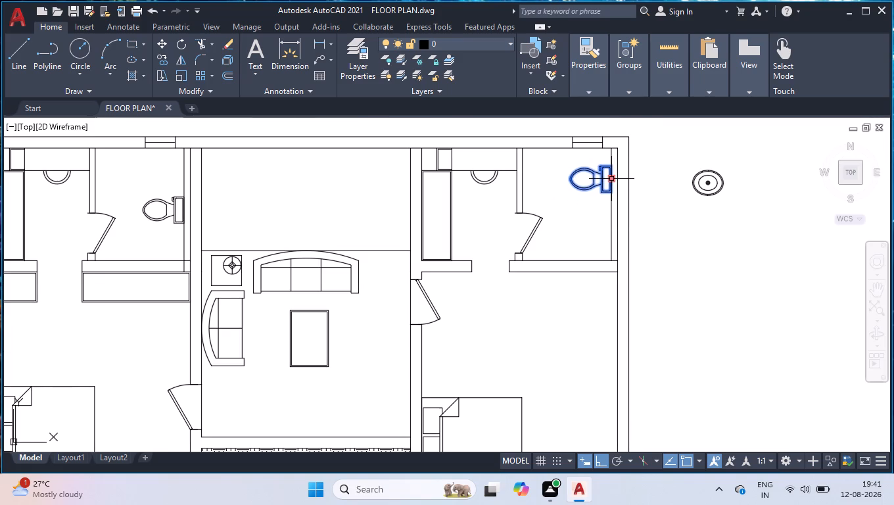
Move the upper-left bathroom's toilet up along its wall line, level with the toilet in the upper-right bathroom.
click(176, 216)
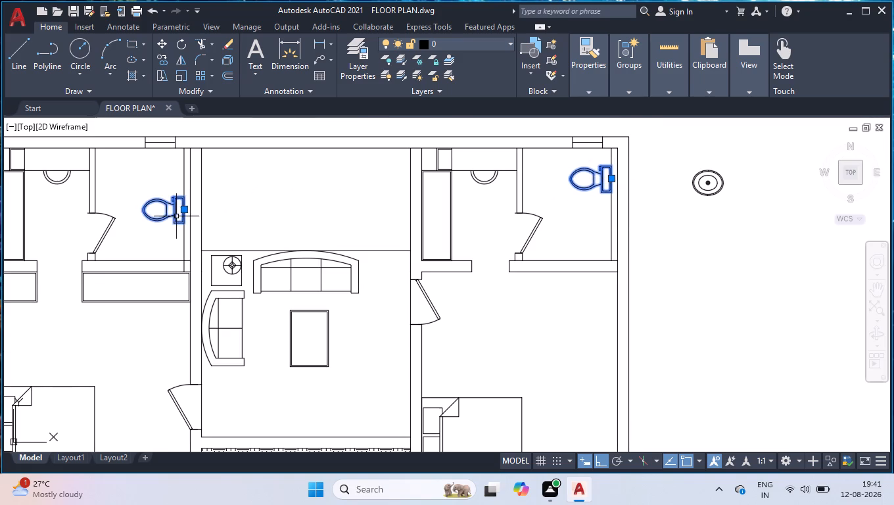
click(183, 208)
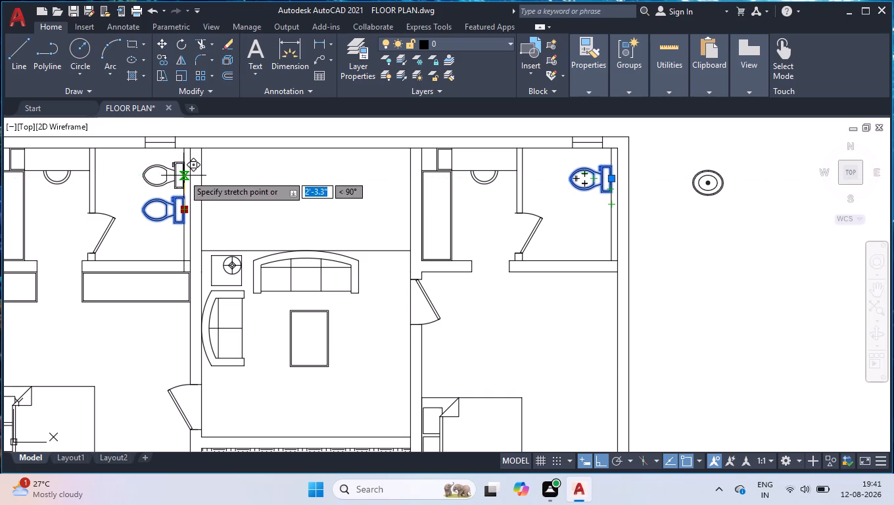
click(217, 178)
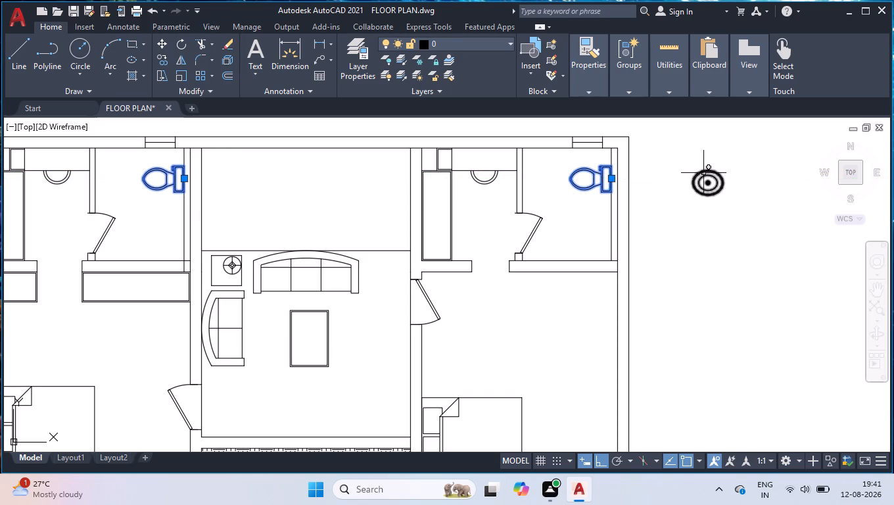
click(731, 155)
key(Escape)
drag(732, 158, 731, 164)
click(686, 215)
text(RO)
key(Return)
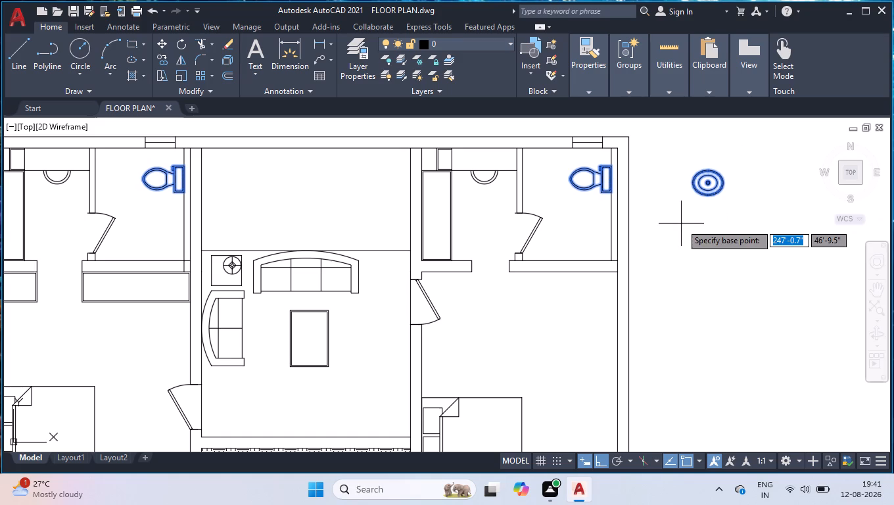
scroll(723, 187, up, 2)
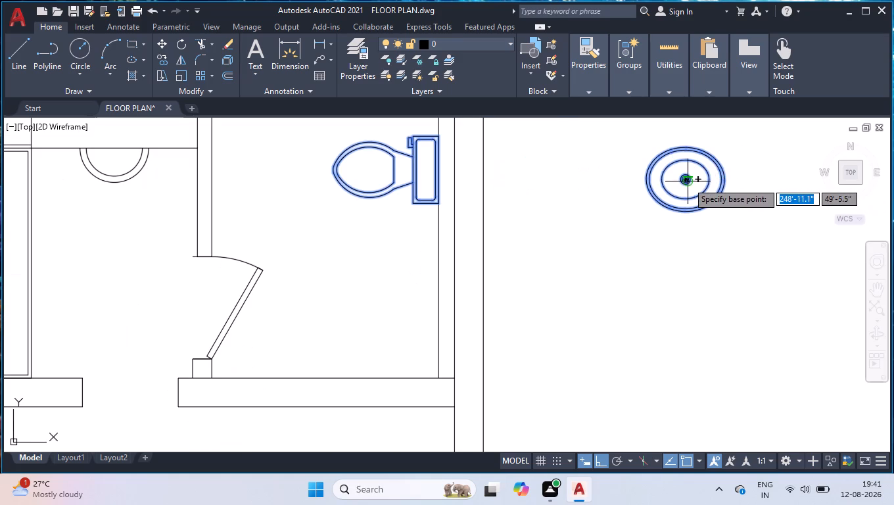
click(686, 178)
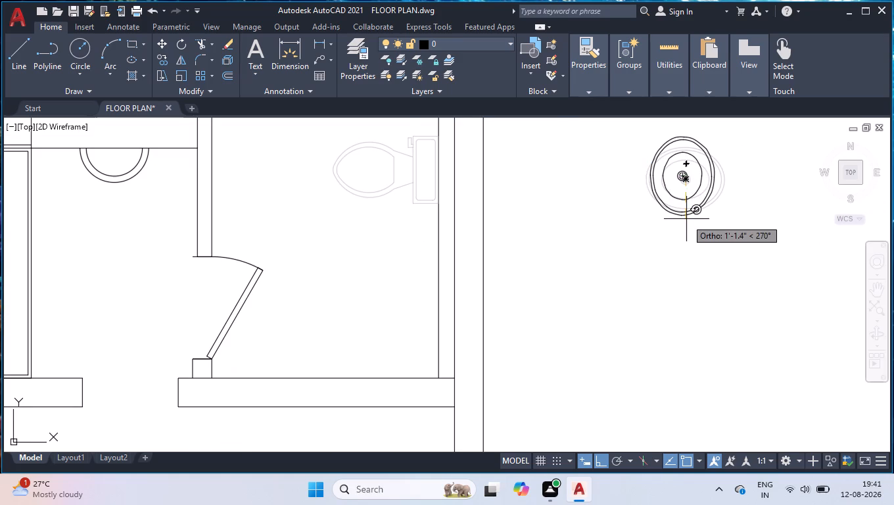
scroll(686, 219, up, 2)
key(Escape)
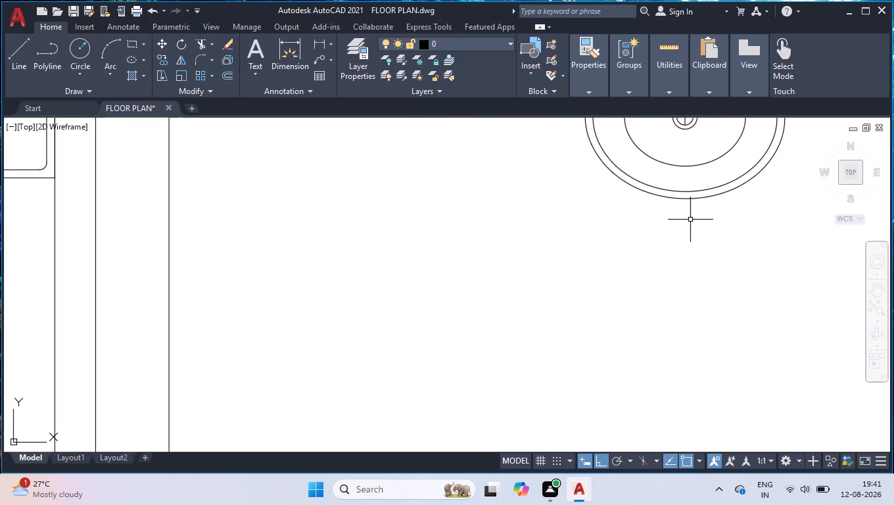
Rotate only the oval sink block outside the plan 270° about the centre of its drain.
scroll(690, 221, down, 3)
click(697, 206)
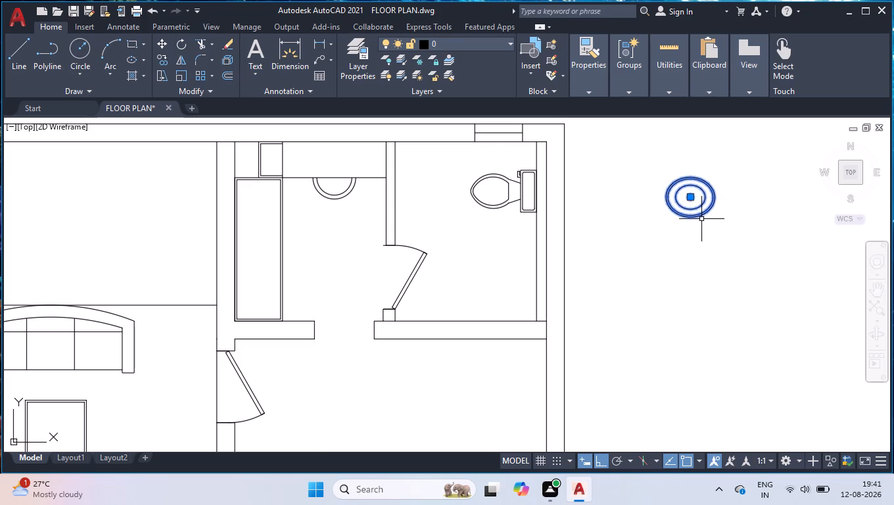
text(RO)
key(Return)
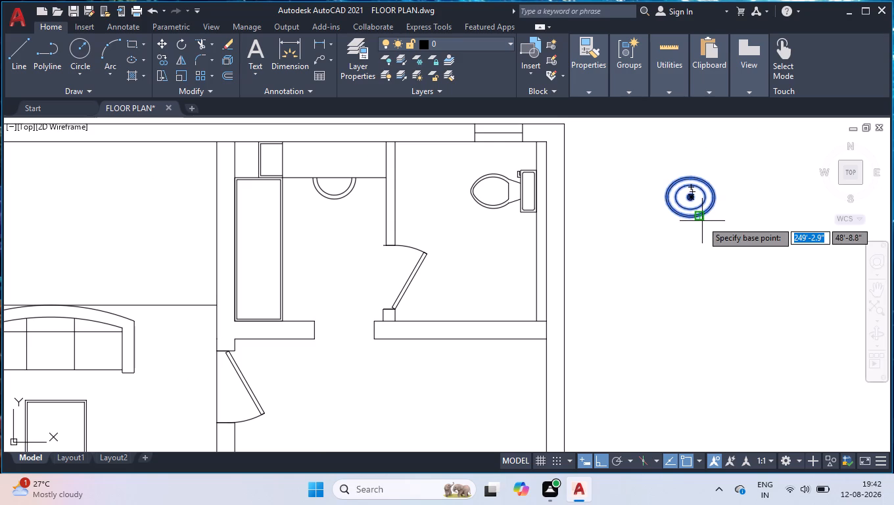
scroll(703, 191, up, 2)
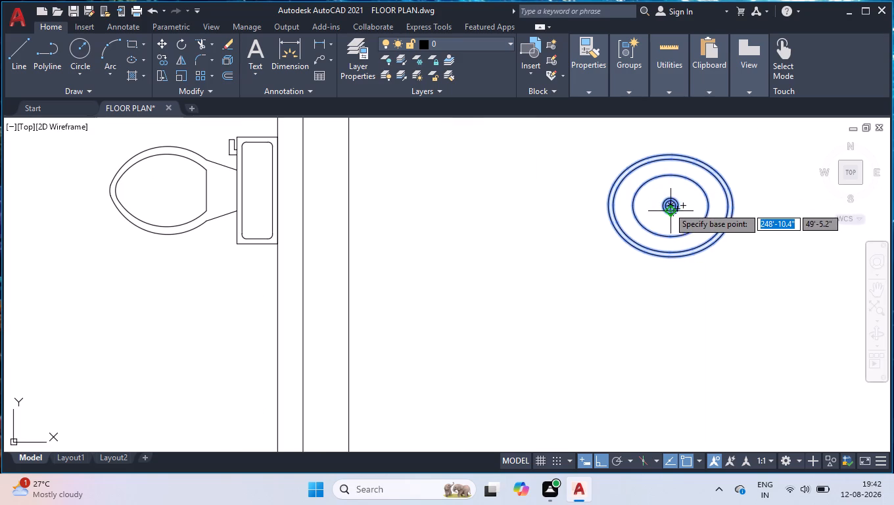
click(671, 204)
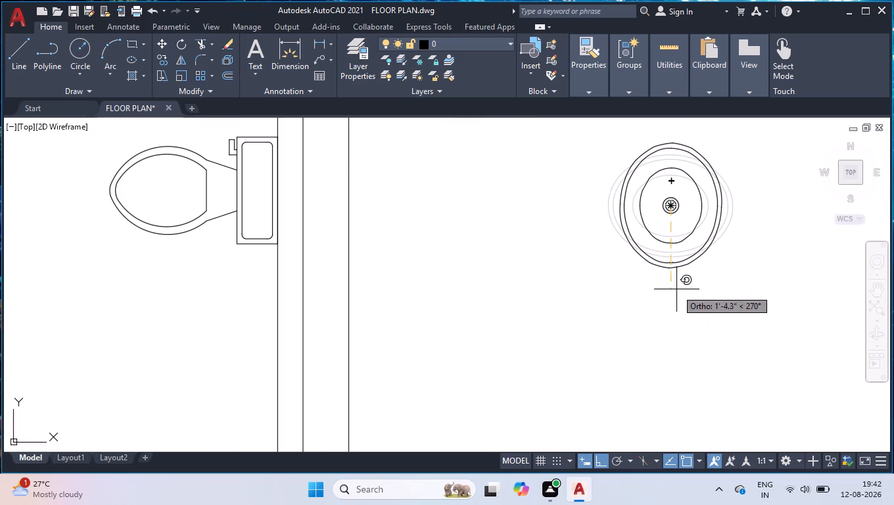
click(677, 289)
Move the rotated sink by its drain centre into the lower-right corner of the upper-right bathroom, using polar tracking instead of Ortho.
click(674, 204)
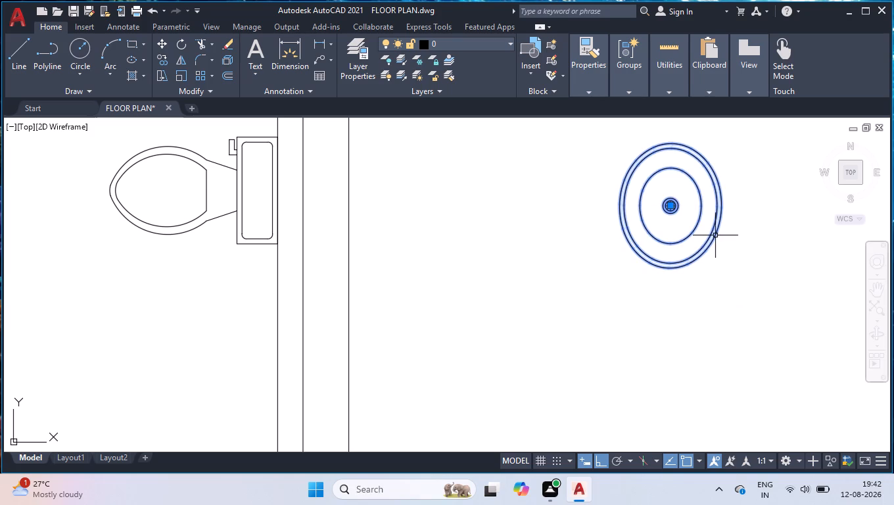
text(MM)
text(OVE)
key(Return)
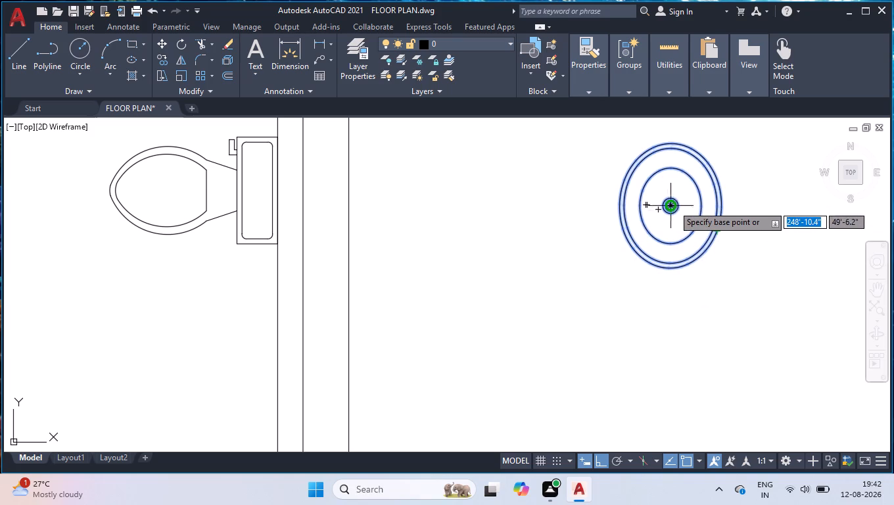
click(671, 205)
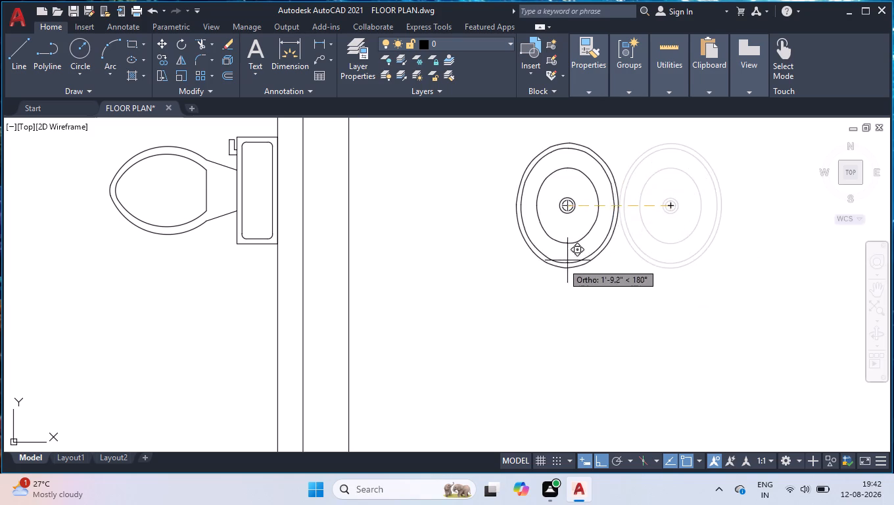
scroll(550, 273, down, 2)
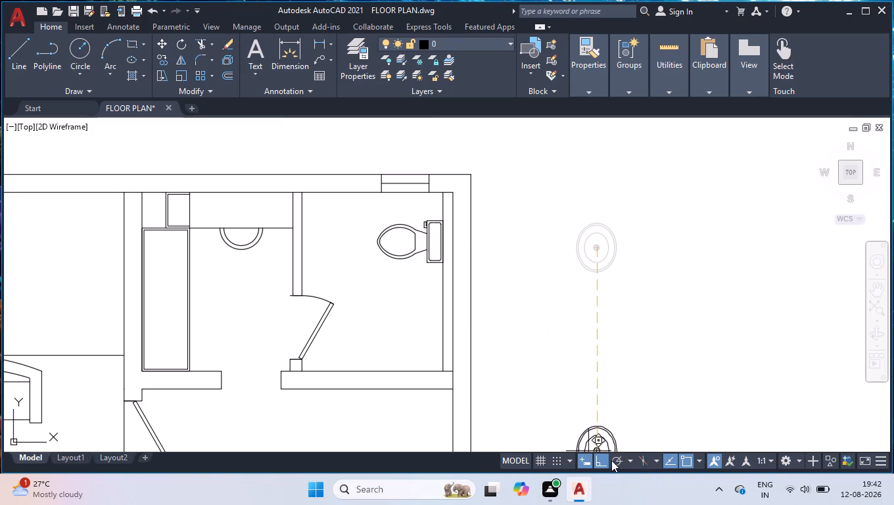
click(613, 460)
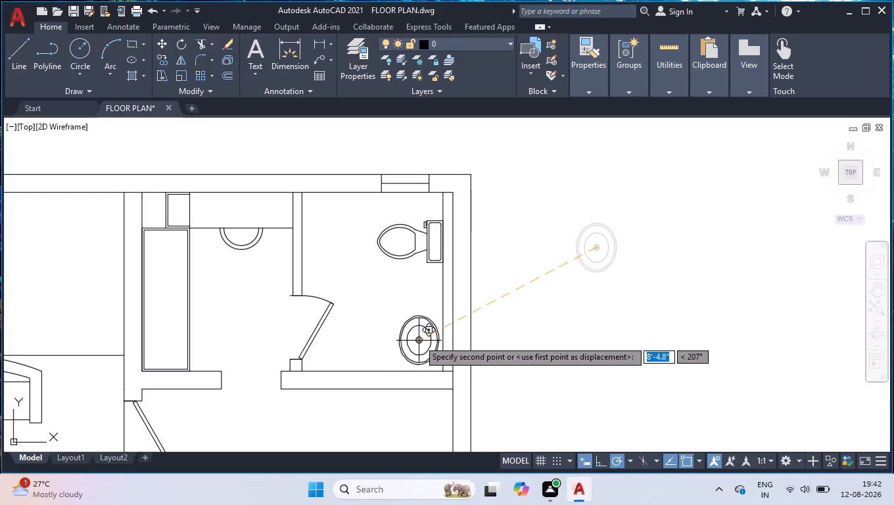
click(419, 340)
Copy the sink from its drain centre about 28'-8" at 180° into the matching corner of the upper-left bathroom.
click(415, 339)
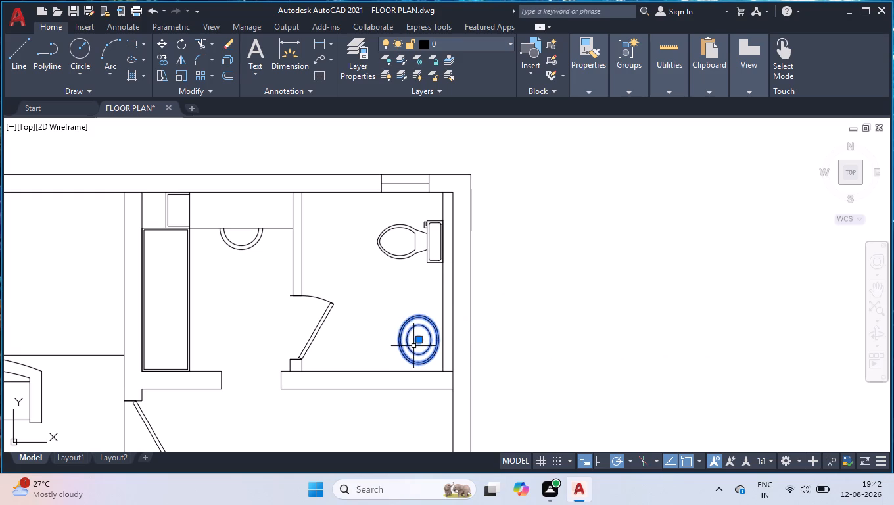
text(COP)
key(Return)
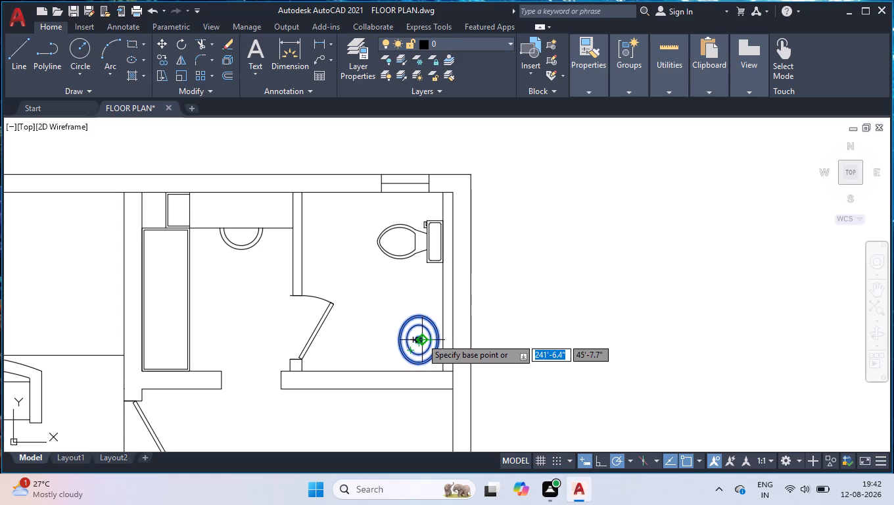
scroll(404, 345, up, 6)
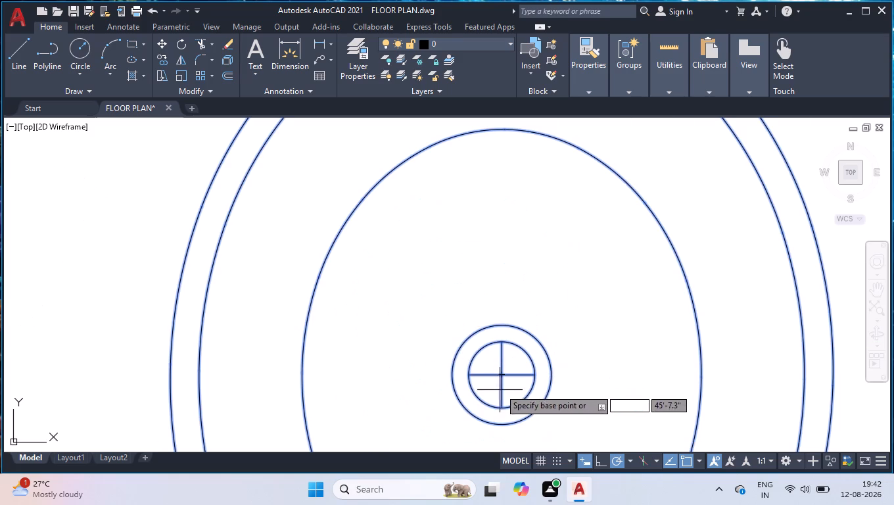
click(503, 375)
scroll(429, 372, down, 6)
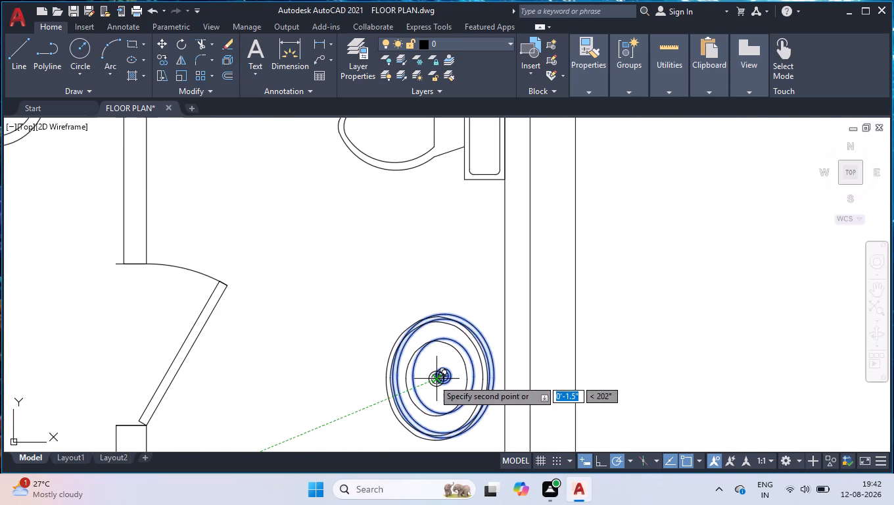
scroll(438, 377, down, 4)
scroll(224, 373, down, 3)
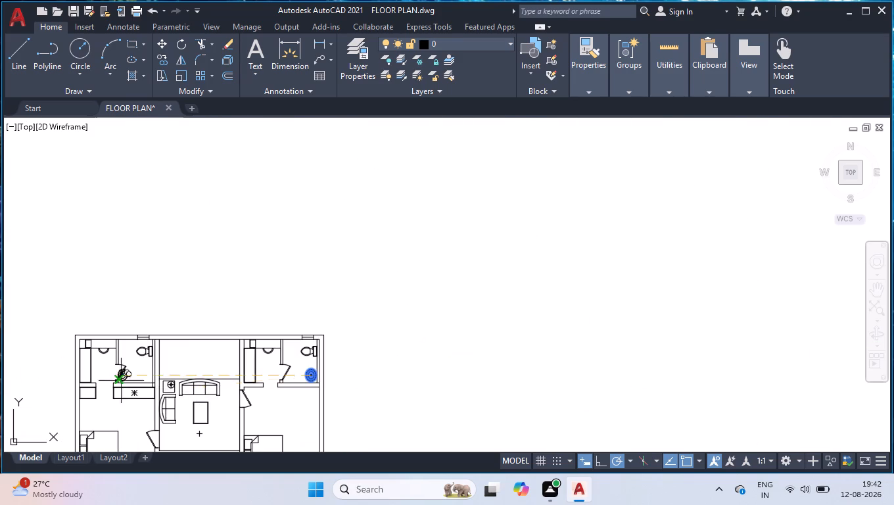
scroll(105, 377, up, 3)
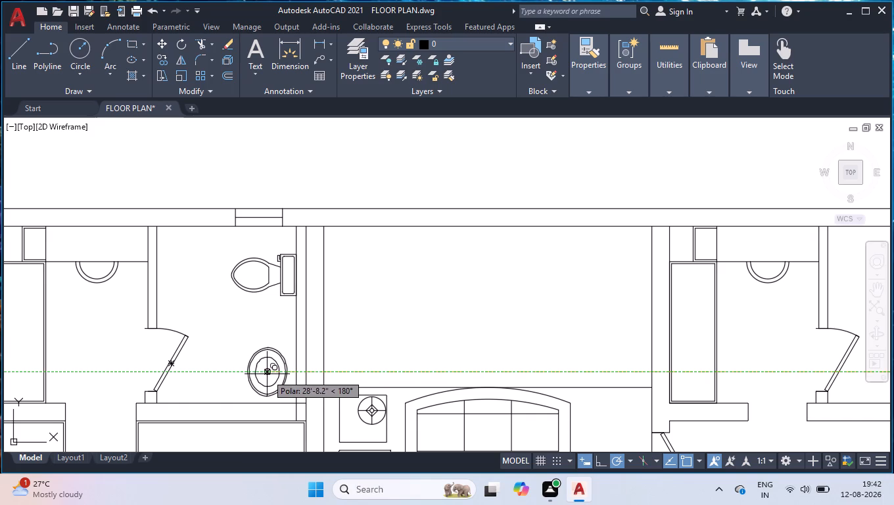
click(269, 374)
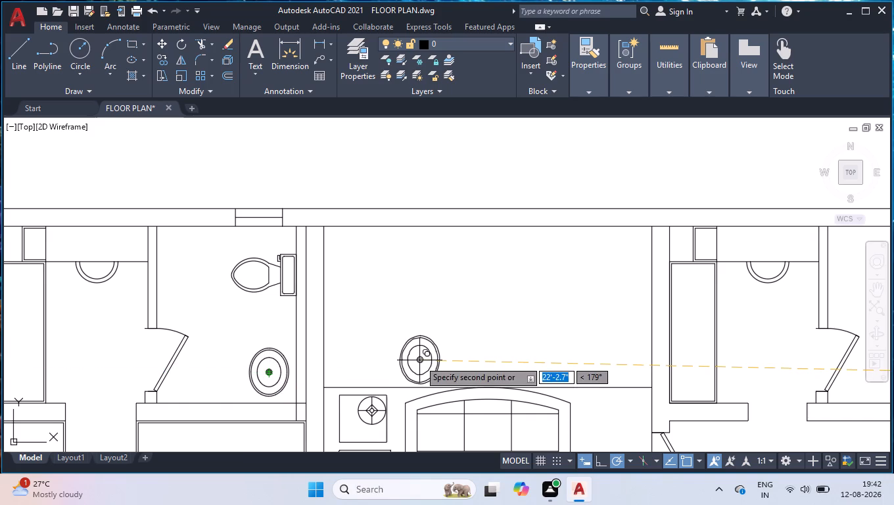
key(Escape)
Draw the counter outline around the upper-right bathroom's sink: a line up from the bottom wall, then about 2'-5" across to the outer wall.
scroll(424, 349, down, 2)
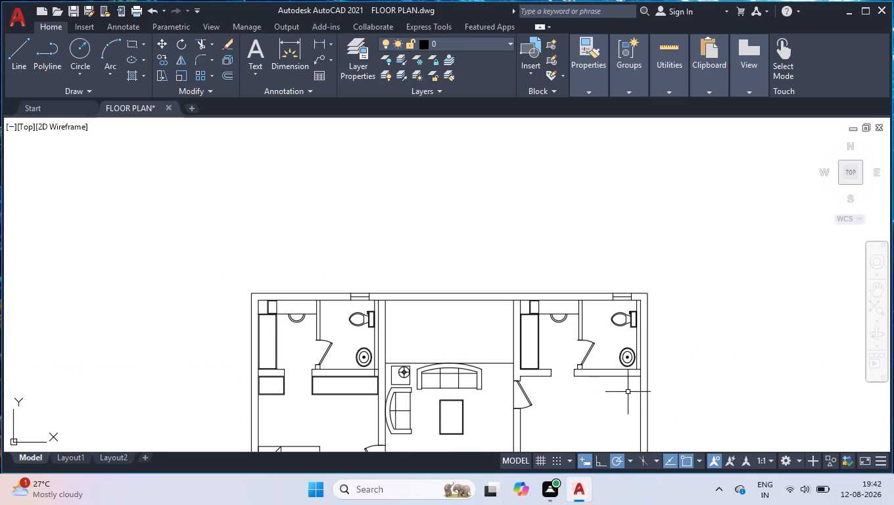
scroll(640, 358, up, 3)
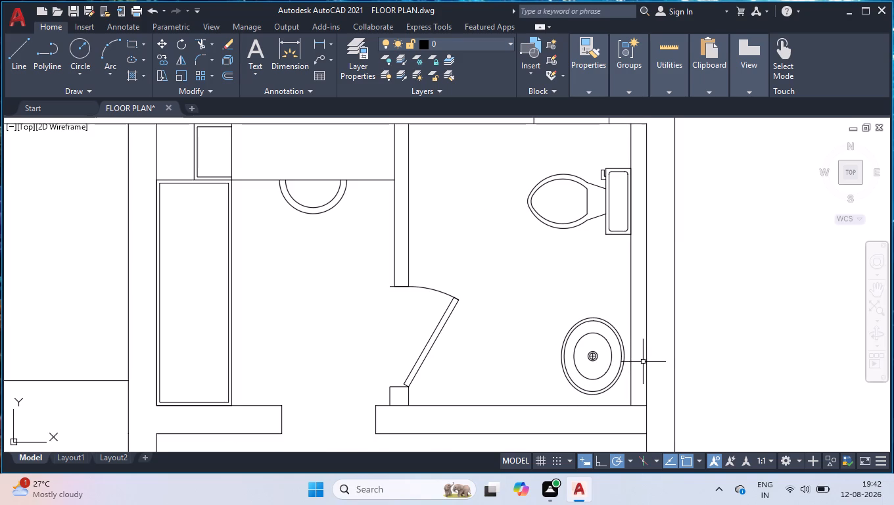
key(l)
key(Return)
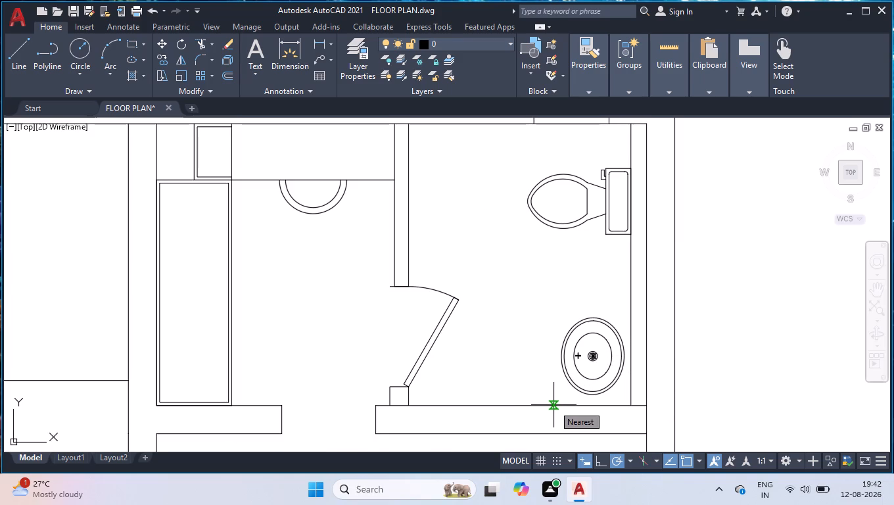
click(555, 405)
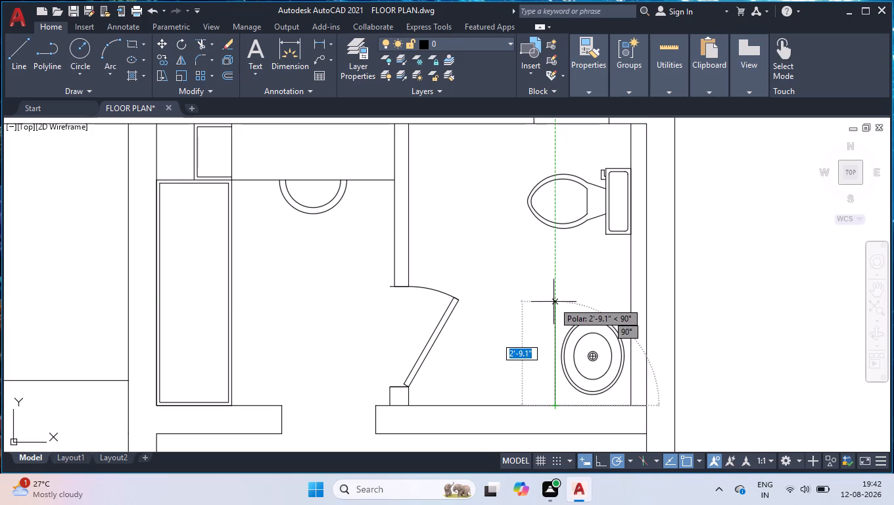
click(554, 307)
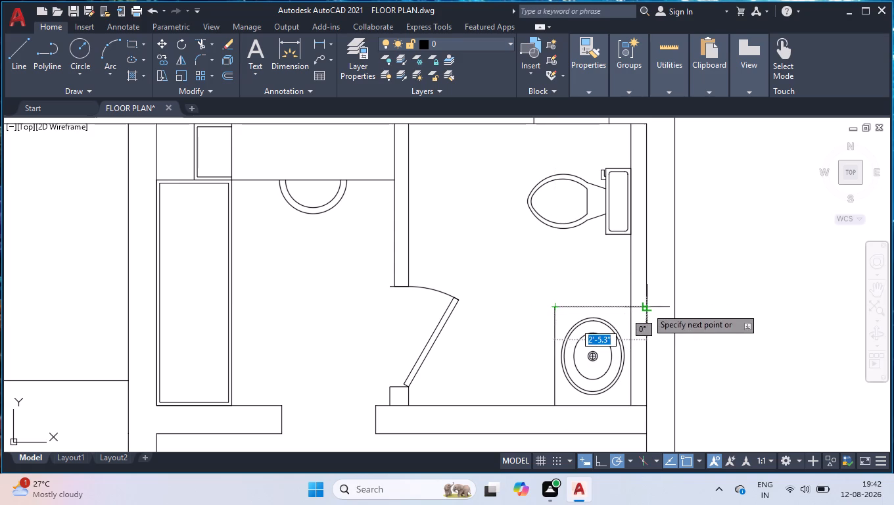
click(647, 307)
key(Escape)
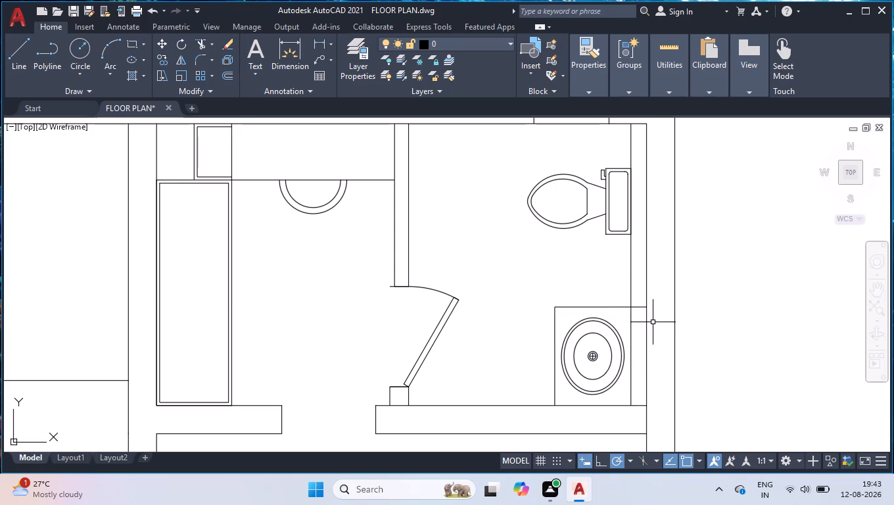
Trim away the inner wall line that runs through the sink counter in the upper-right bathroom.
text(TR)
key(Return)
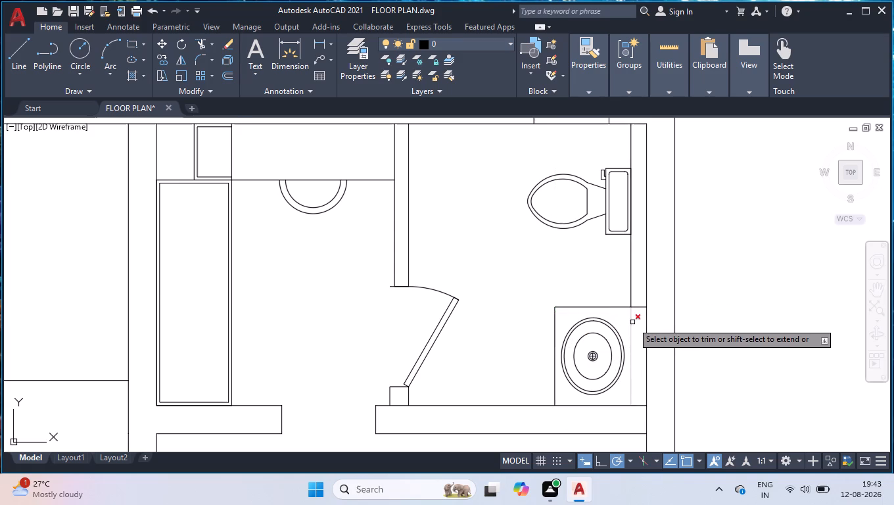
click(632, 322)
key(Escape)
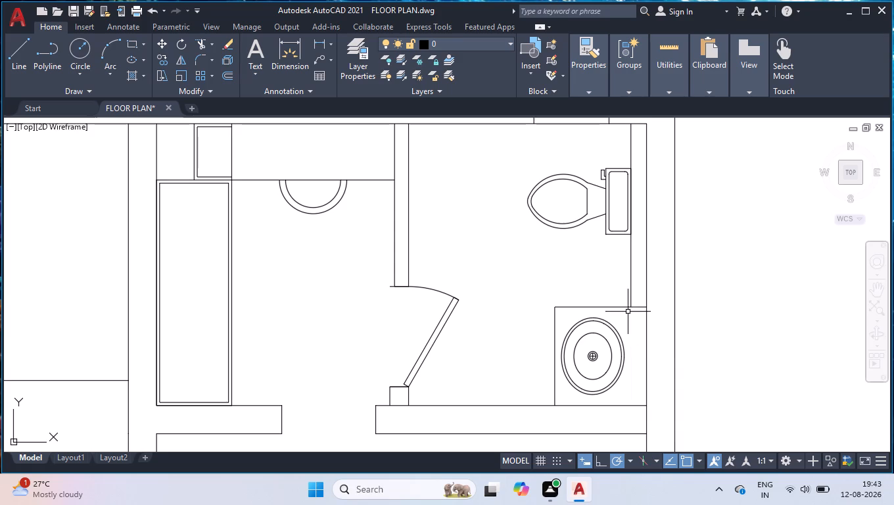
Copy the two counter lines from their outer-wall end about 28'-10.5" at 180° to the upper-left bathroom's wall, with Ortho on.
click(622, 308)
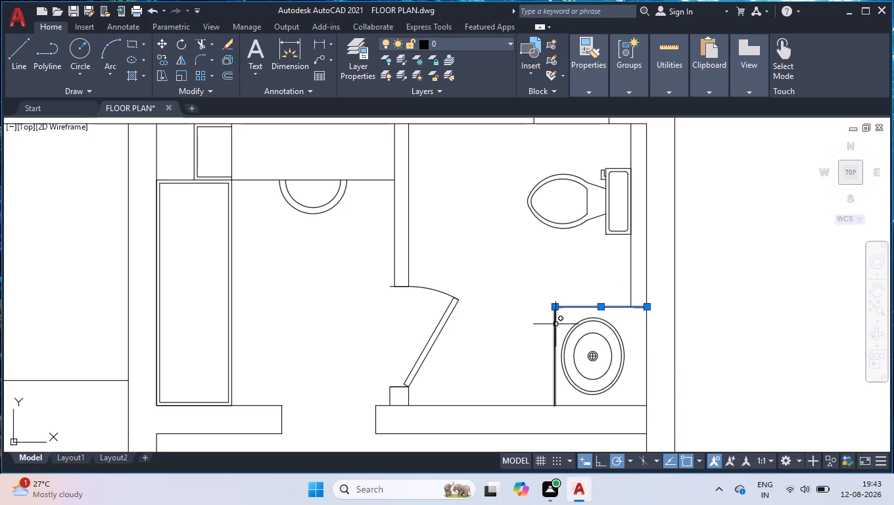
click(555, 323)
text(COP)
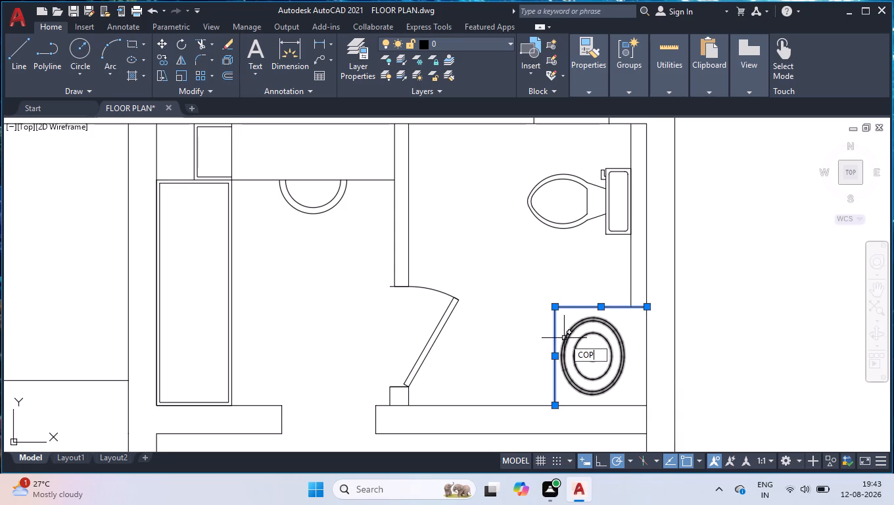
key(Return)
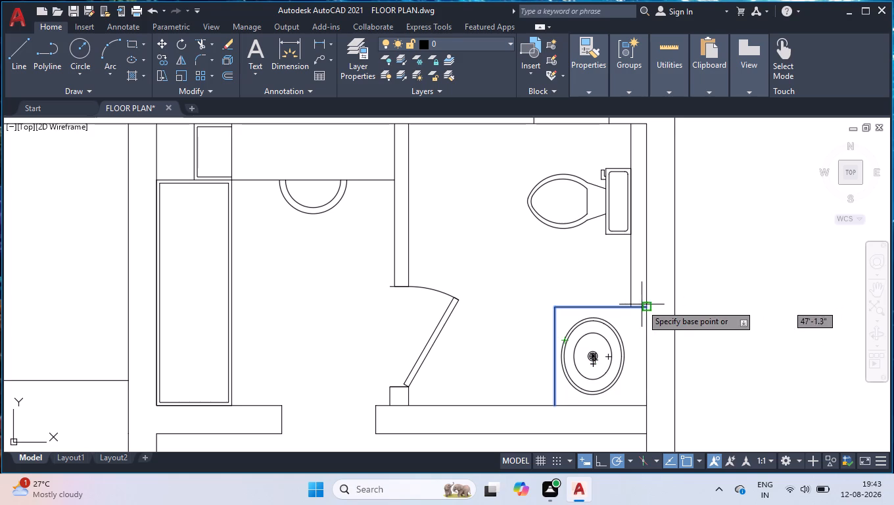
click(647, 308)
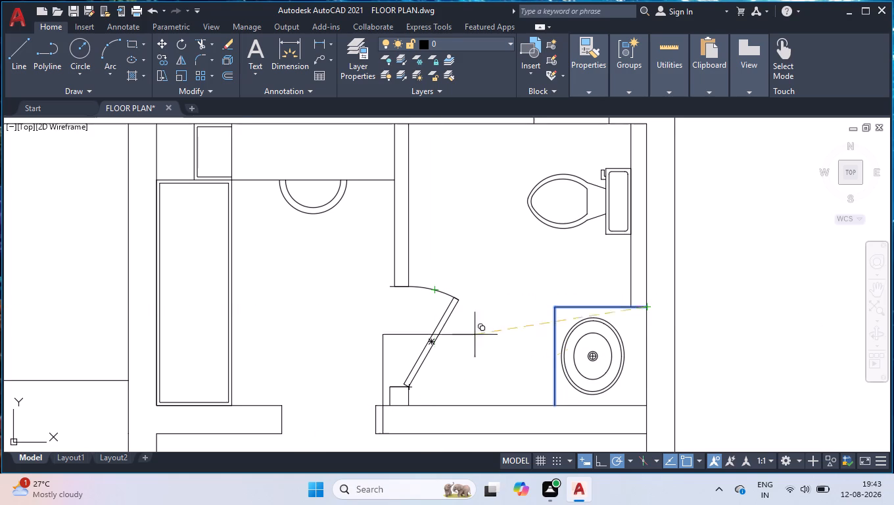
click(596, 460)
scroll(338, 308, down, 3)
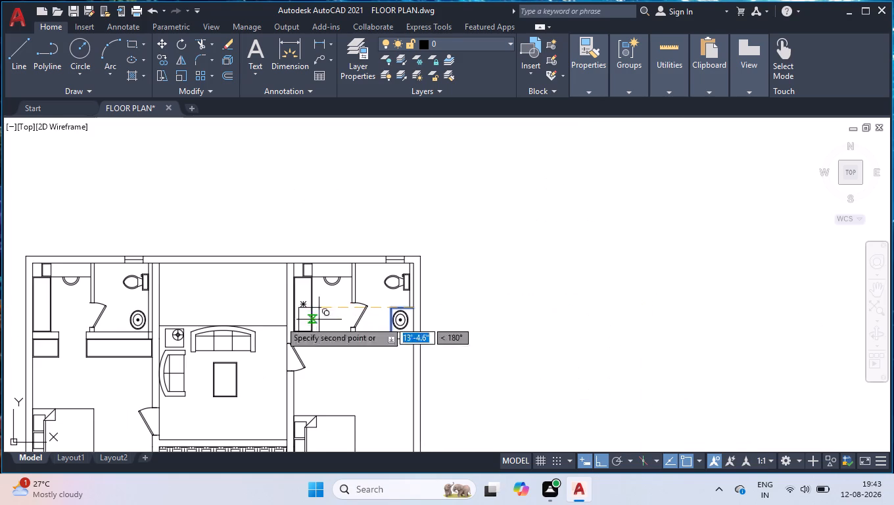
scroll(128, 318, up, 3)
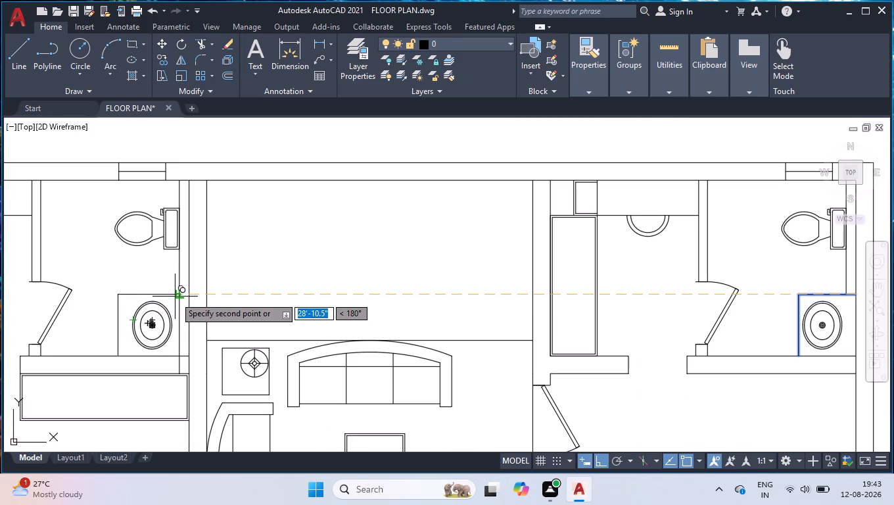
click(176, 295)
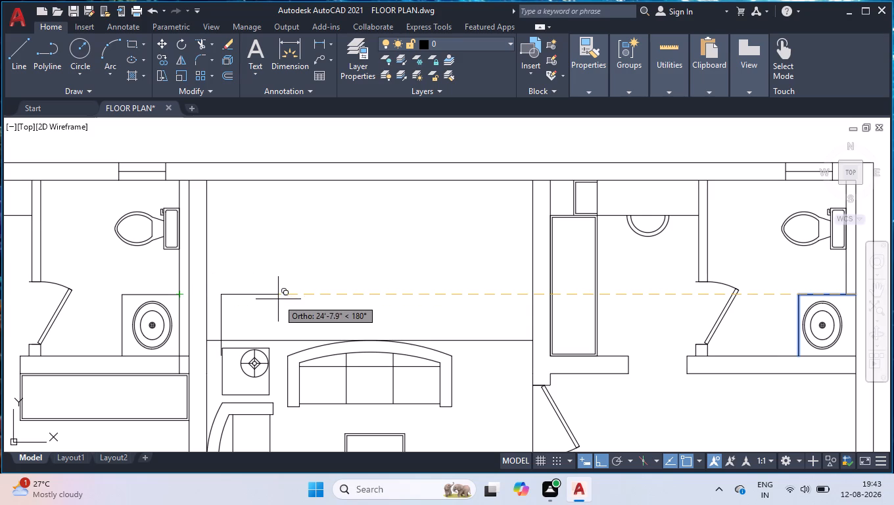
key(Escape)
Shift the vertical edge of the upper-left bathroom's counter about 3.4" at 0° towards the sink.
scroll(279, 299, down, 1)
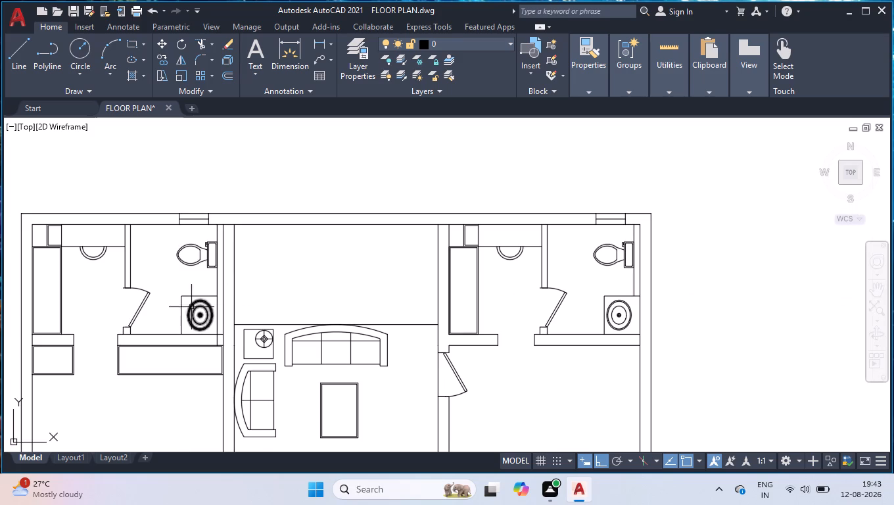
scroll(178, 308, up, 3)
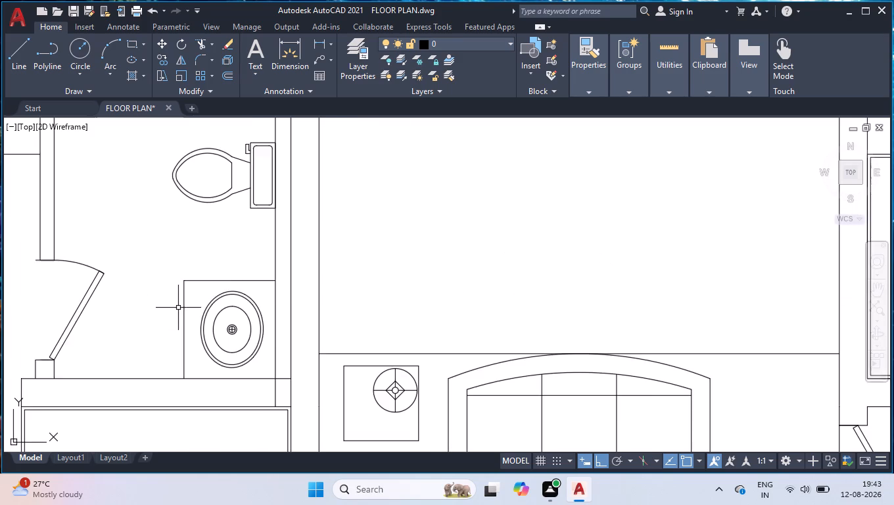
click(186, 314)
click(189, 346)
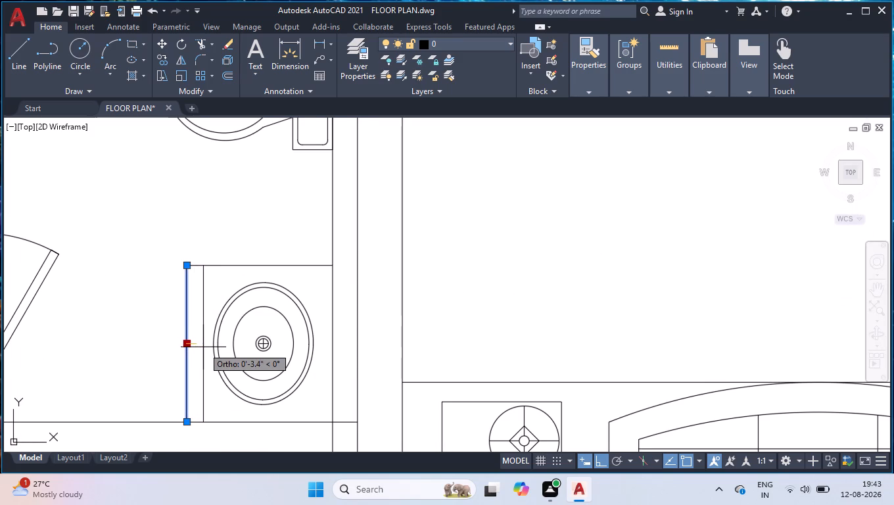
click(203, 347)
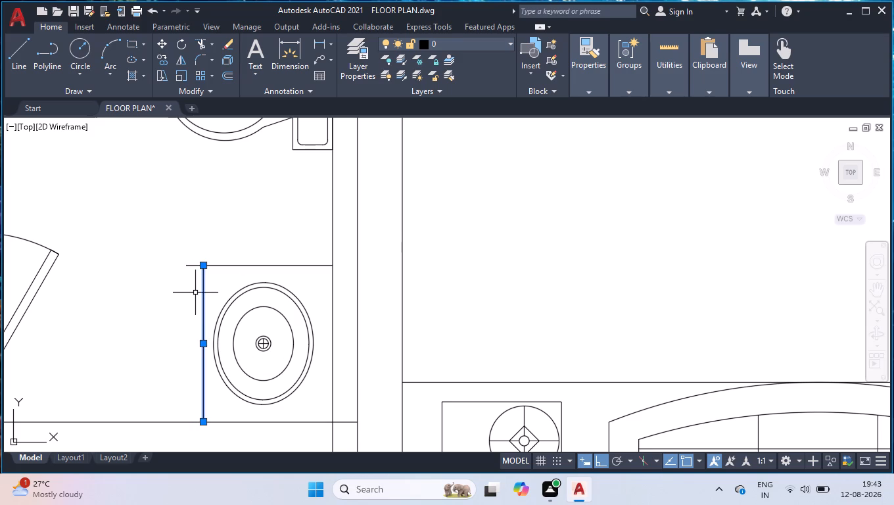
Trim the overhanging end of the horizontal counter line at the vertical edge in the upper-left bathroom.
key(t)
key(r)
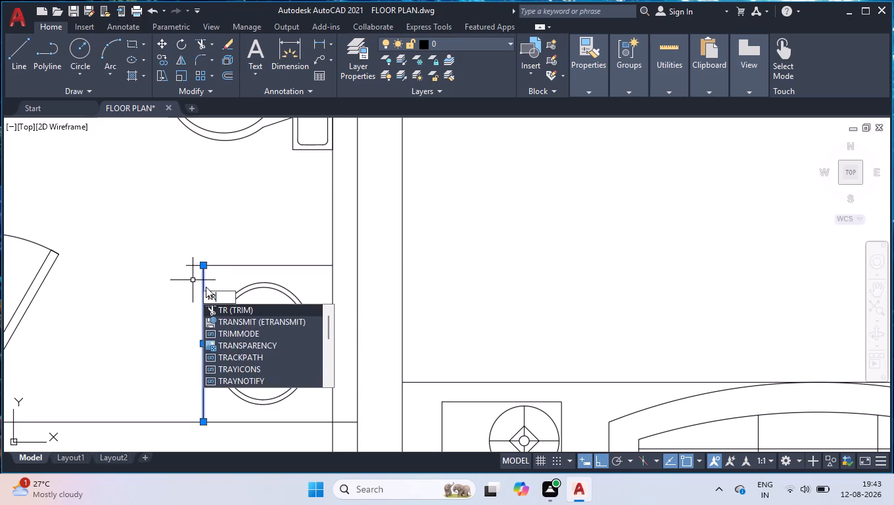
key(Return)
click(194, 266)
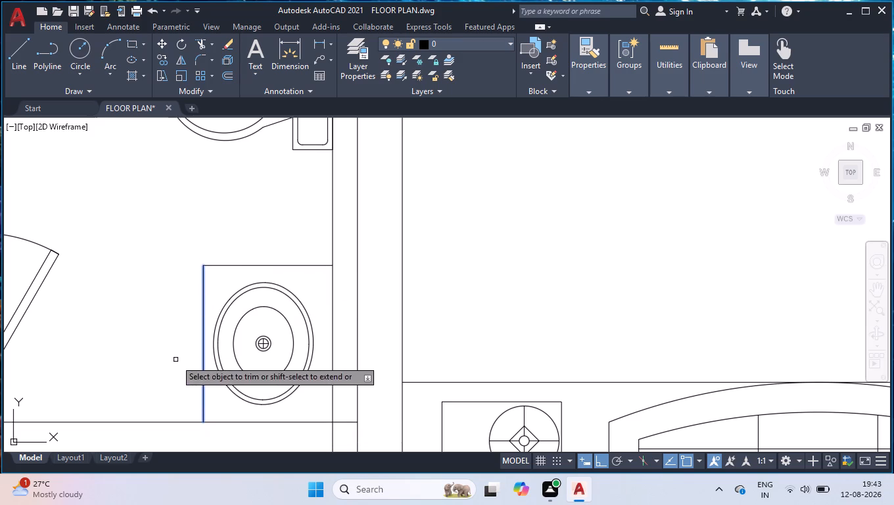
key(Escape)
Delete the two vertical lines closing the bedroom door openings on either side of the living room.
scroll(179, 343, down, 1)
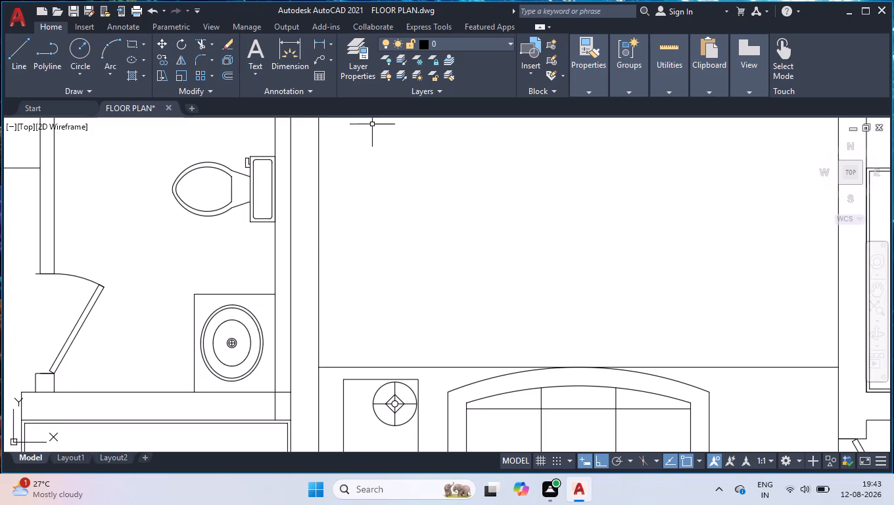
scroll(458, 249, down, 4)
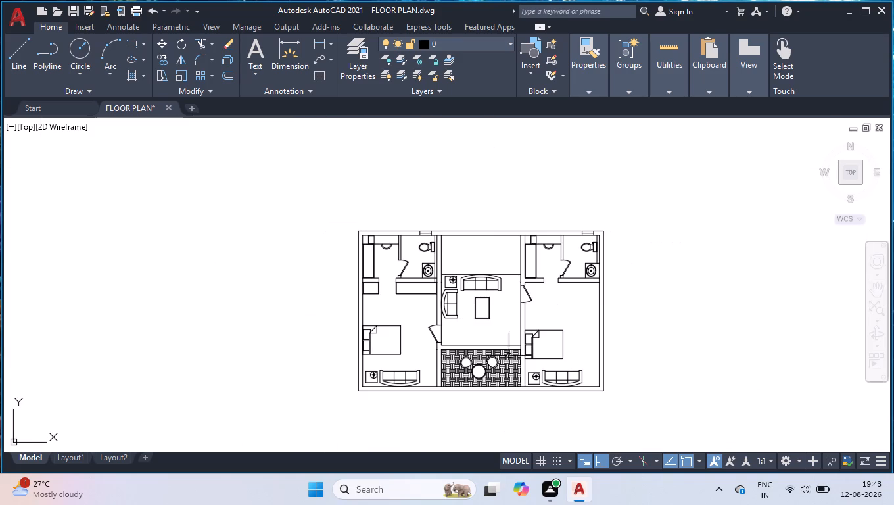
scroll(519, 385, up, 1)
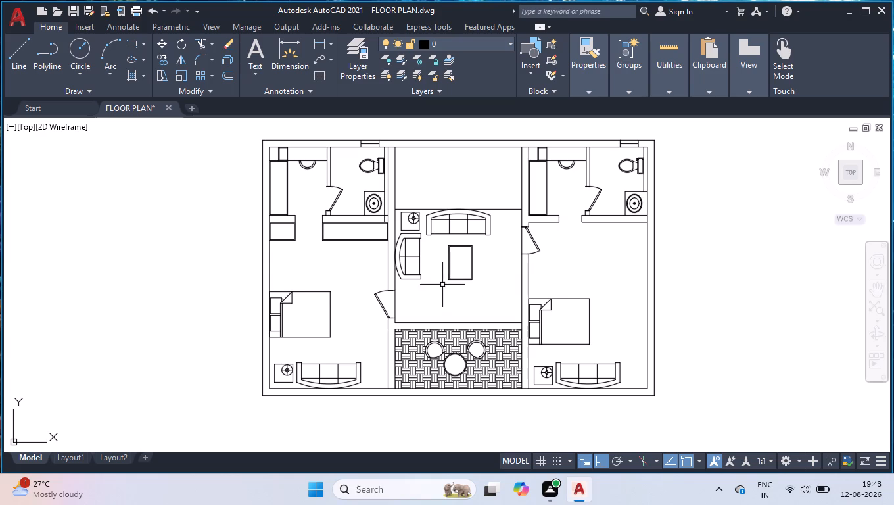
click(396, 297)
click(524, 239)
click(511, 243)
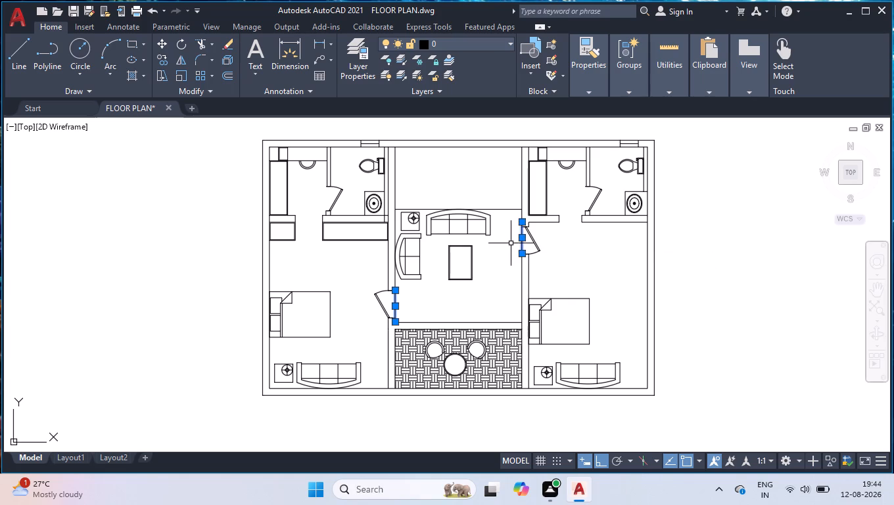
key(Delete)
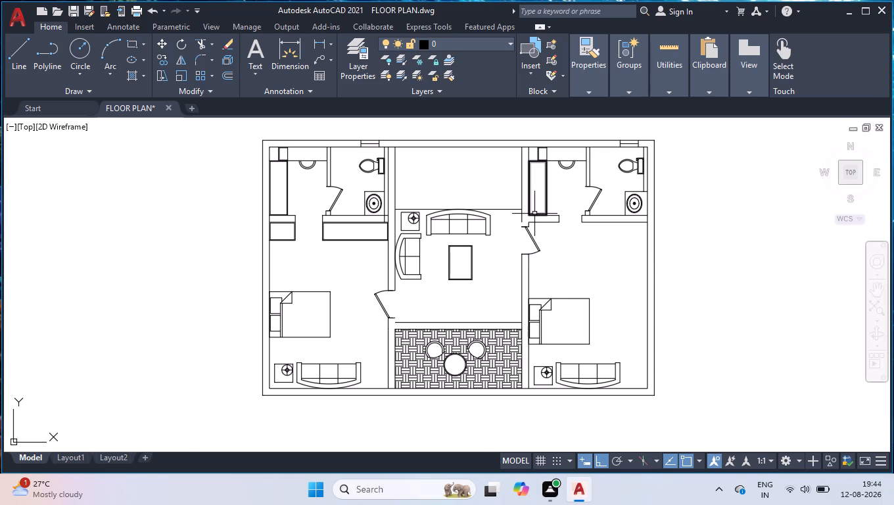
Extend the living room side wall line down to the jamb above the right bedroom's door.
scroll(534, 214, up, 3)
text(EX)
key(Return)
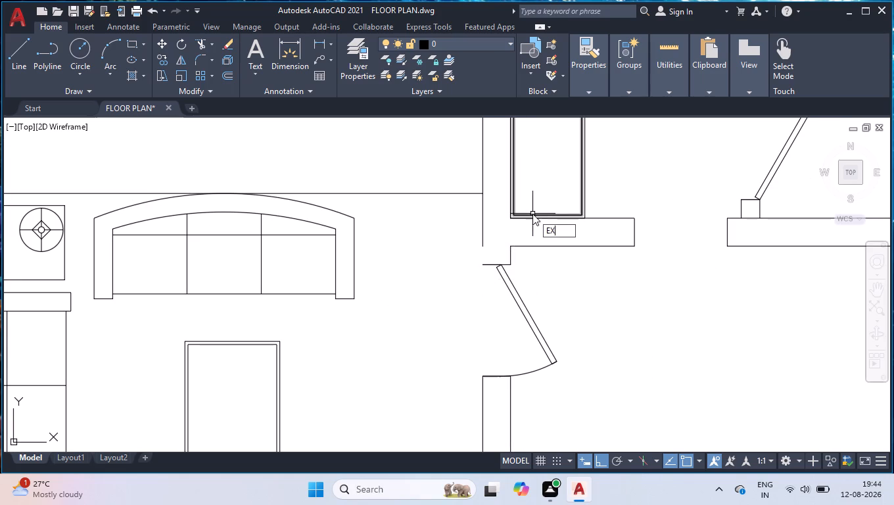
click(484, 248)
key(Escape)
Quick-measure the width and depth of the empty space above the living room sofa.
scroll(525, 272, down, 2)
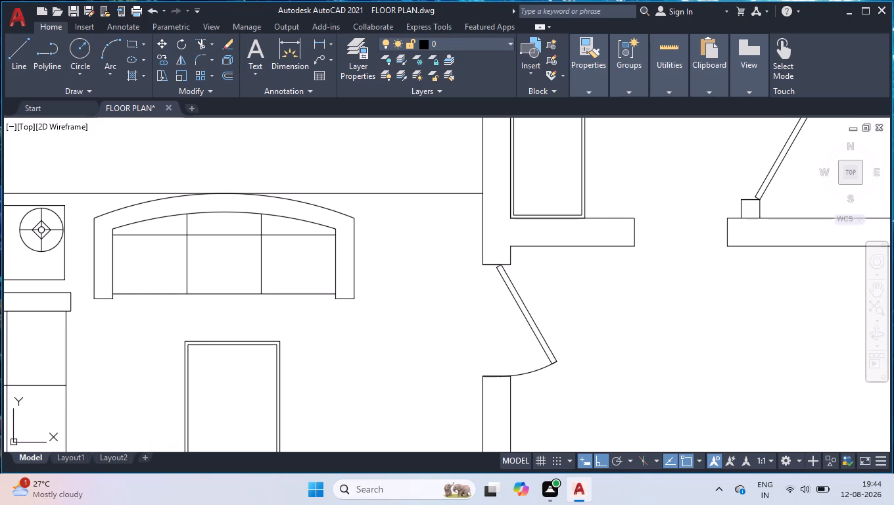
scroll(527, 272, down, 1)
scroll(555, 349, down, 1)
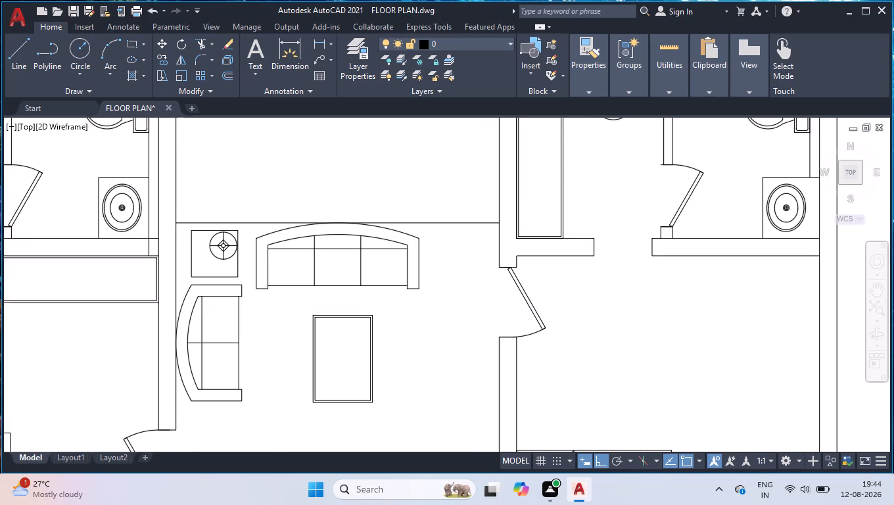
scroll(557, 349, down, 2)
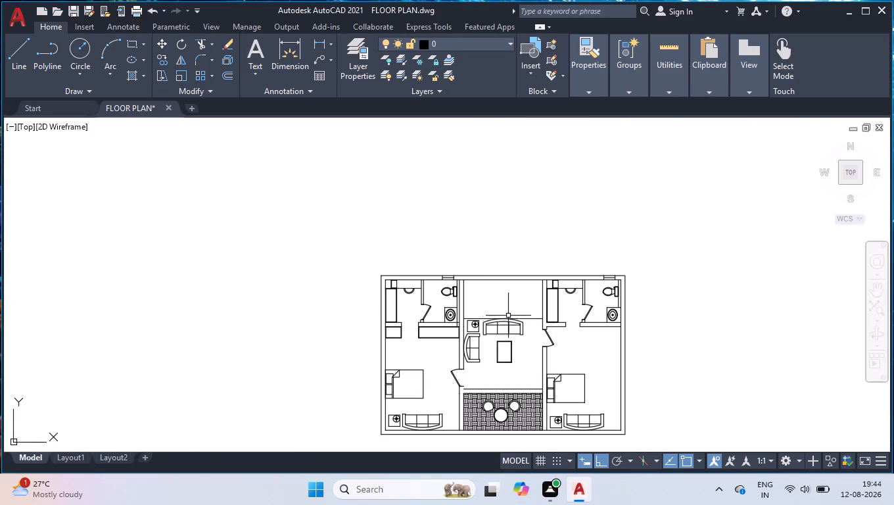
scroll(508, 315, up, 1)
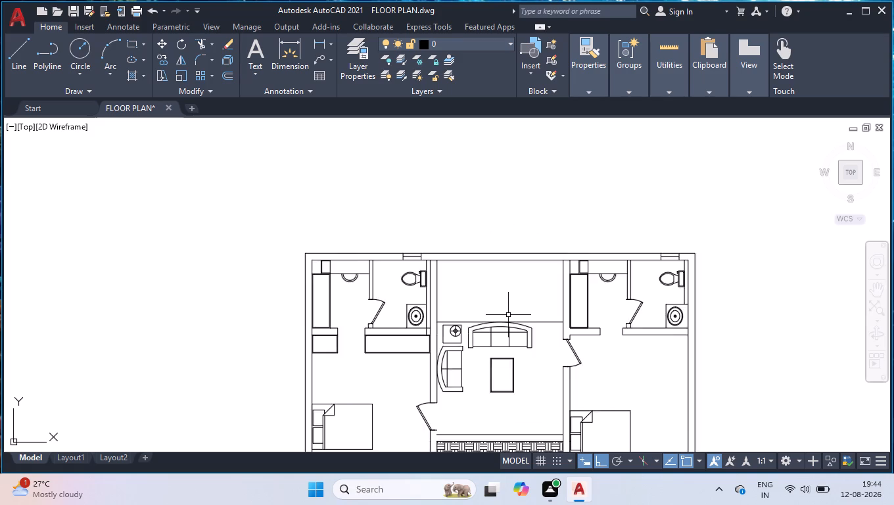
scroll(508, 315, up, 1)
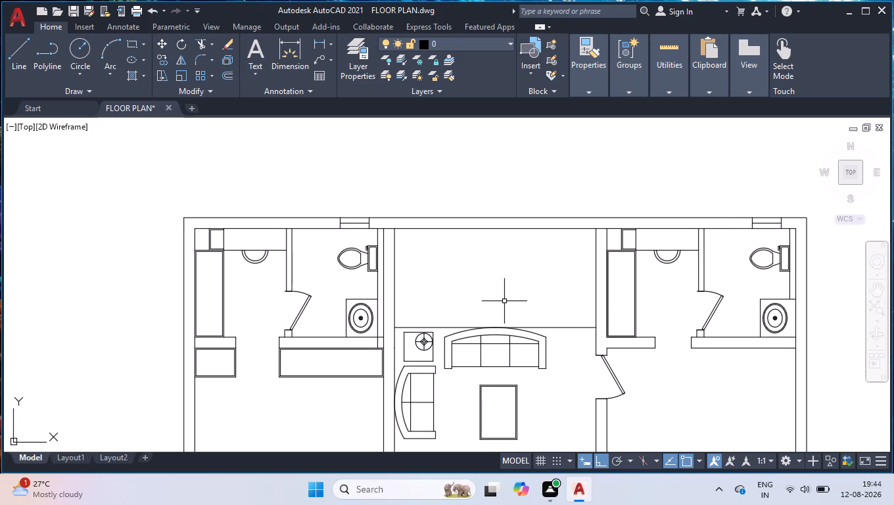
key(d)
key(Escape)
text(MEASU)
key(Return)
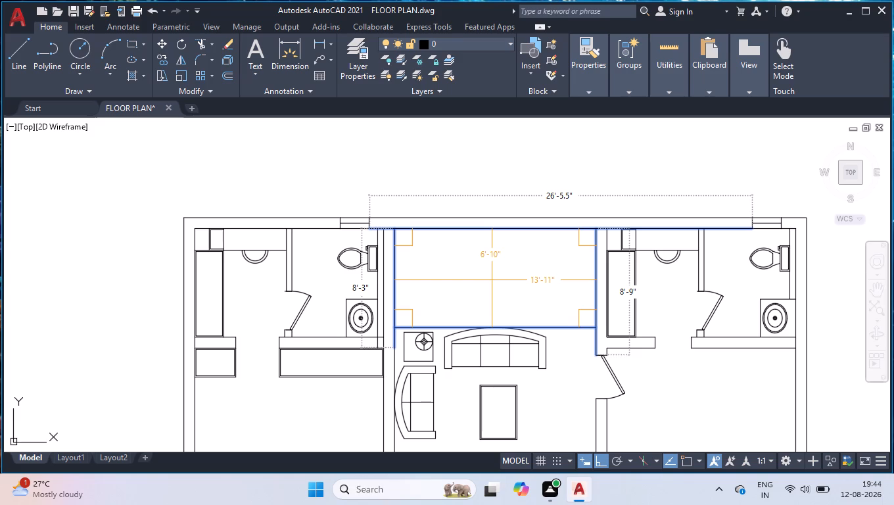
key(Escape)
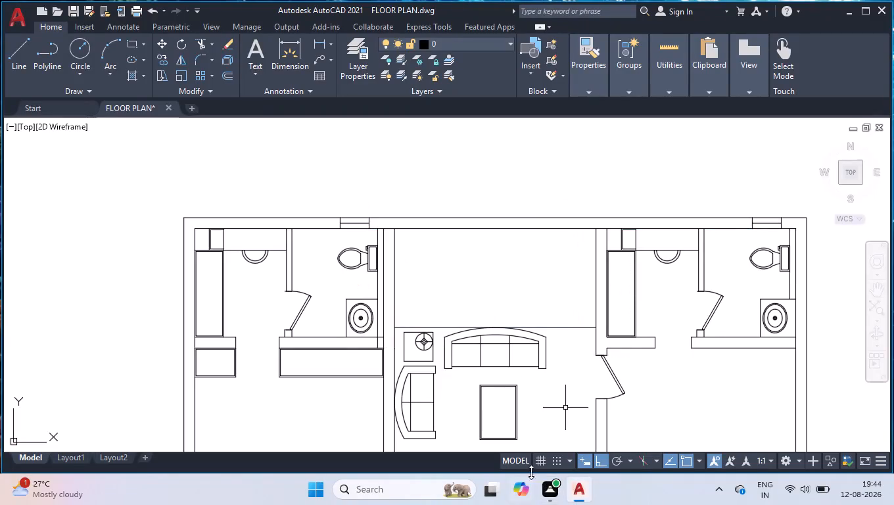
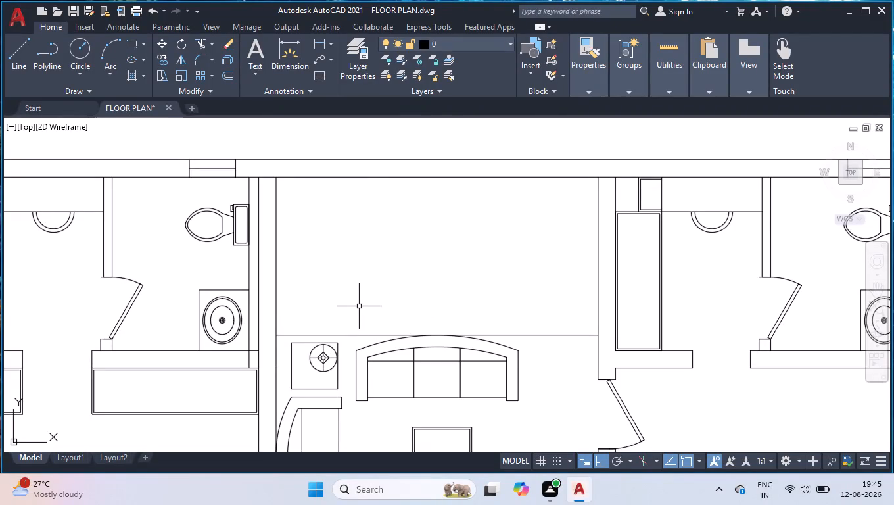
Draw a 3' line inward from the left wall along the living room's top edge, followed by a 3' line upward.
key(l)
key(Return)
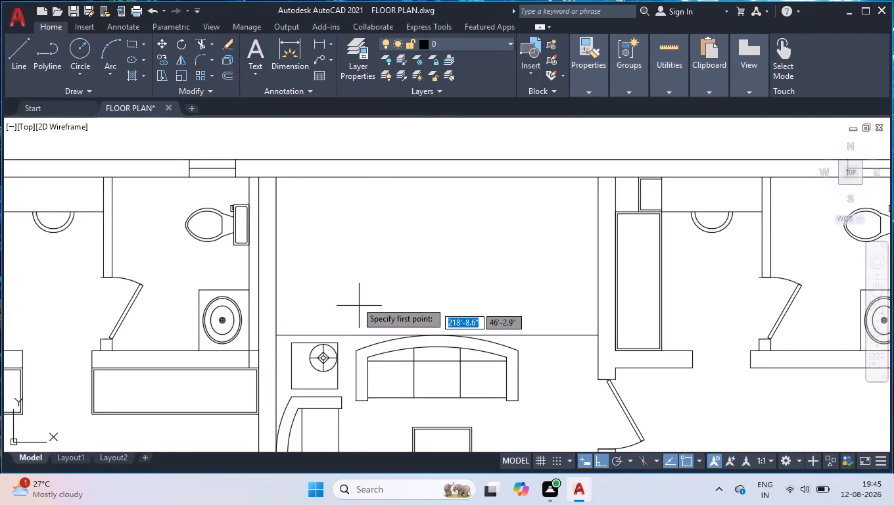
click(277, 336)
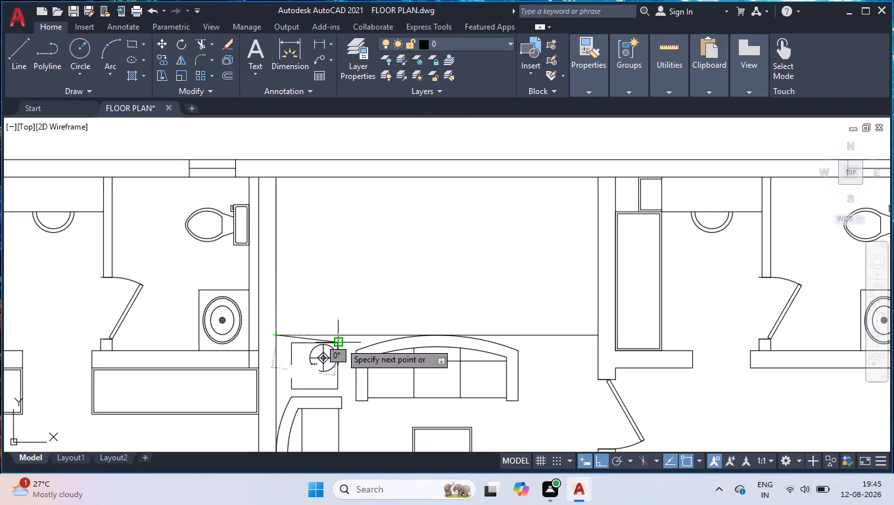
text(3')
key(Return)
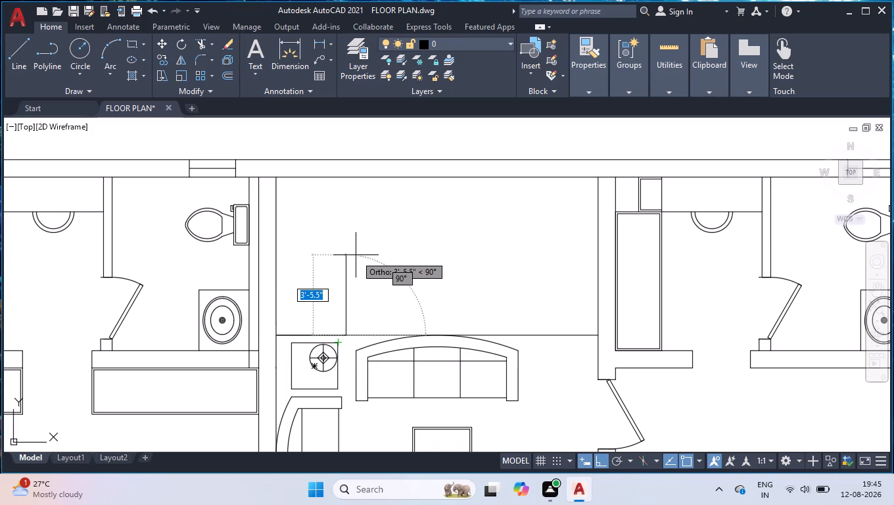
text(3')
key(Return)
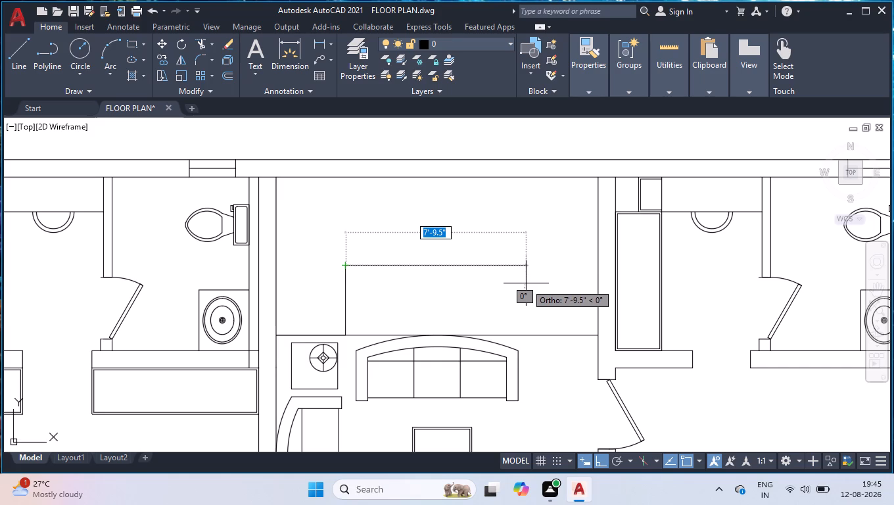
key(Escape)
Draw a line from the right wall 3' inward and 3' up, connecting it across to the left vertical line's top end.
key(l)
key(Return)
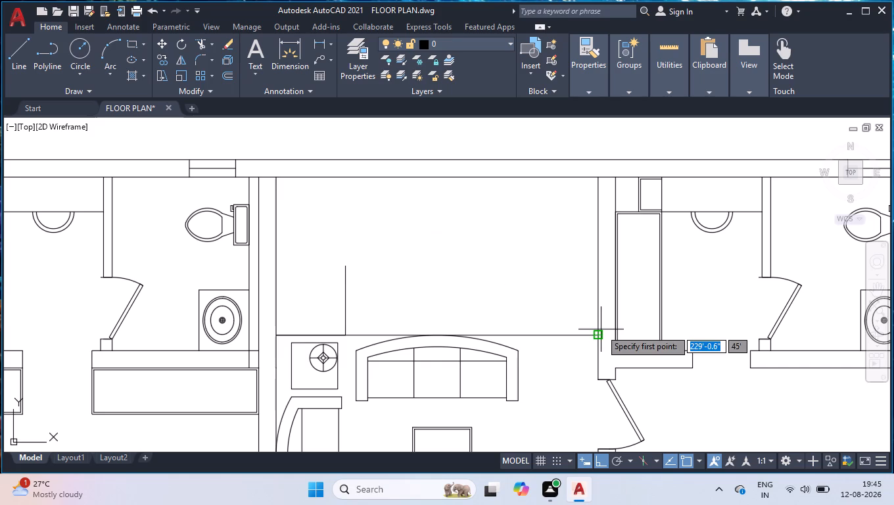
click(602, 337)
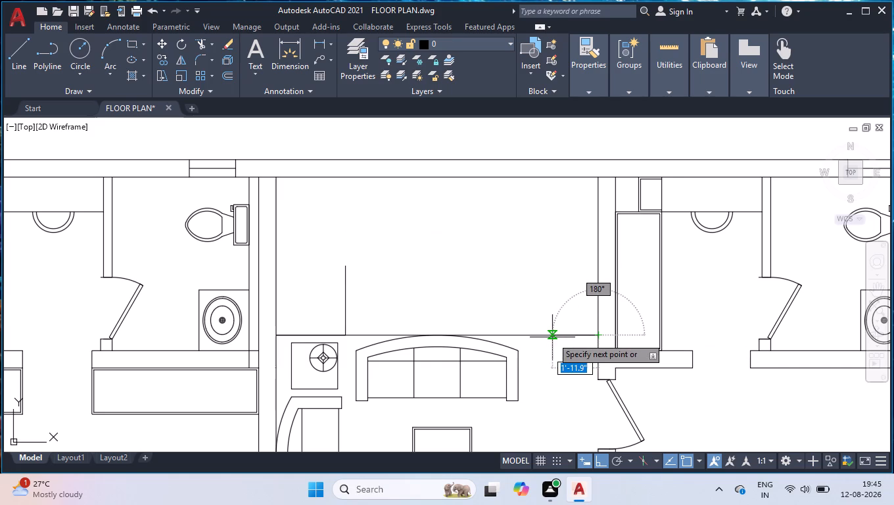
text(3')
key(Return)
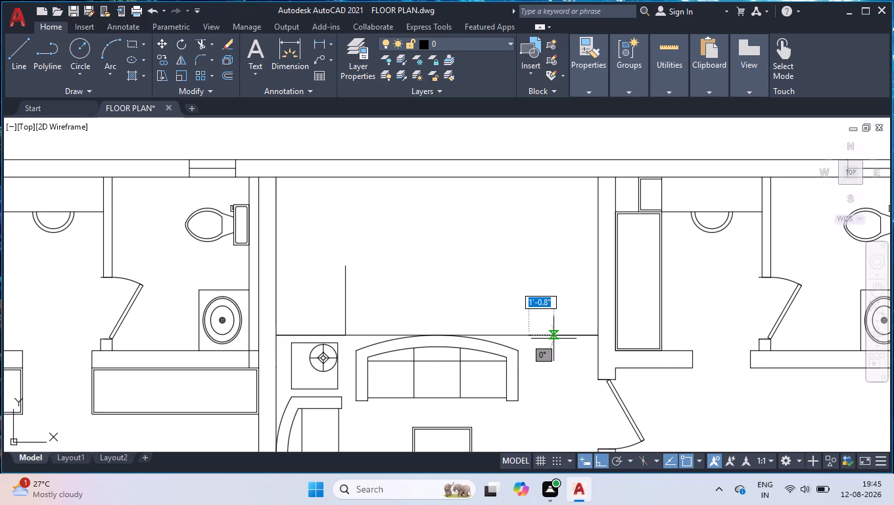
text(3')
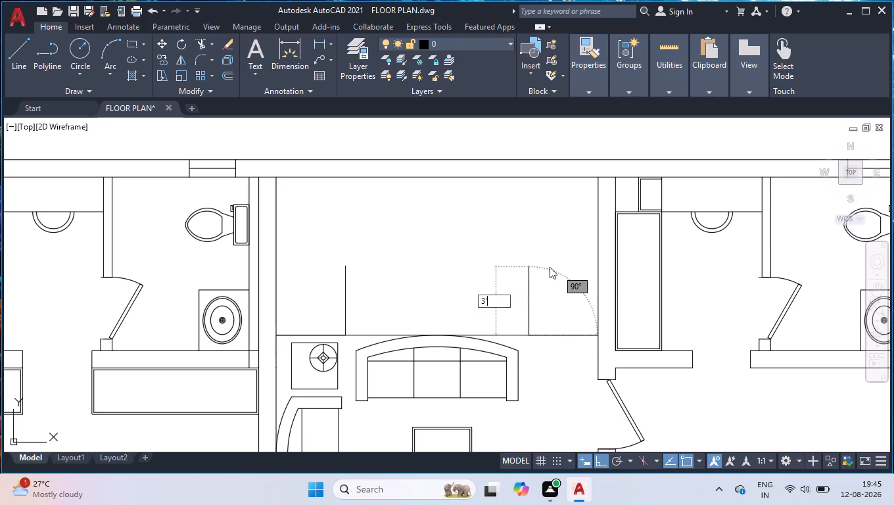
key(Return)
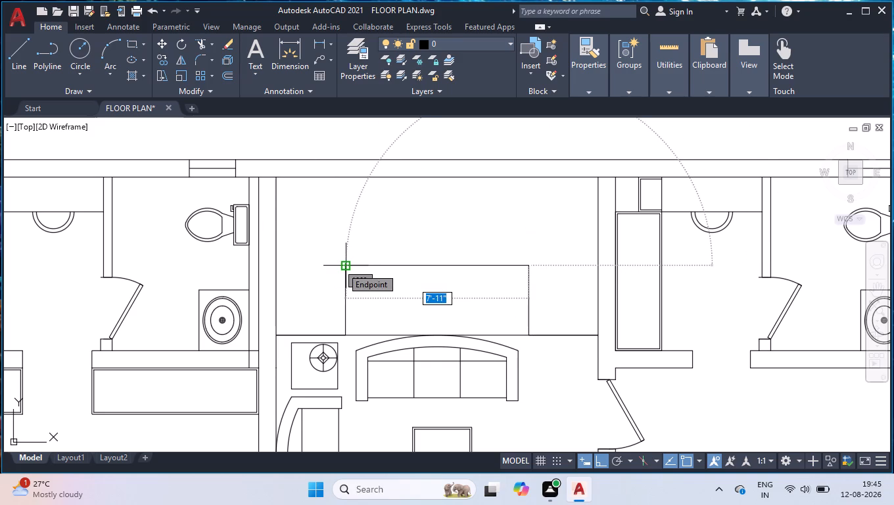
click(342, 268)
key(Escape)
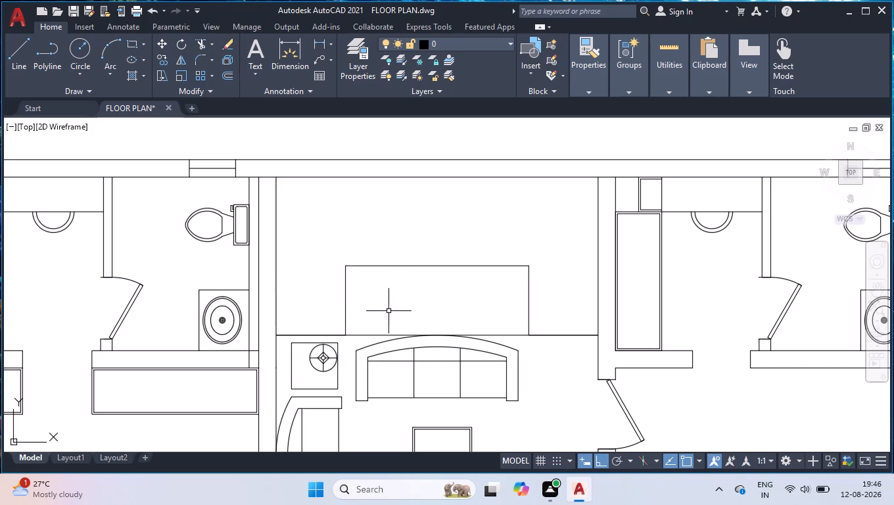
Join the two 3' vertical lines and the connecting top line above the sofa into one polyline.
click(536, 279)
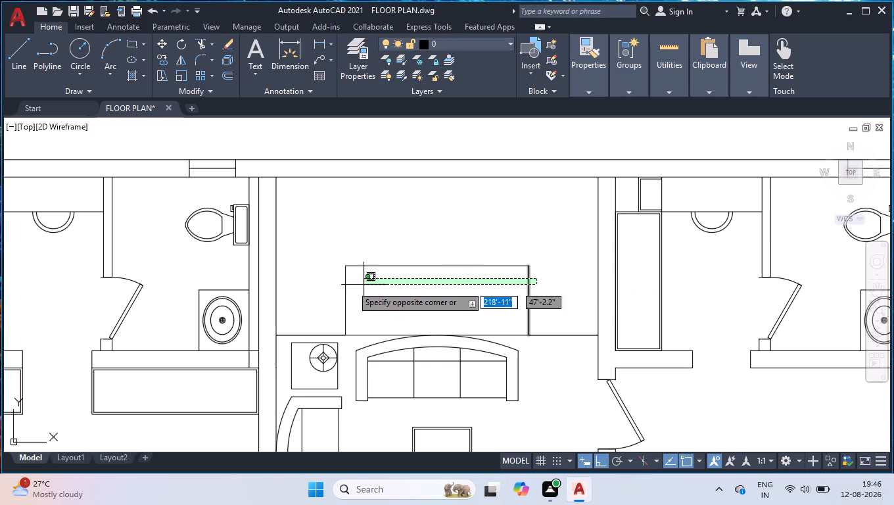
click(331, 258)
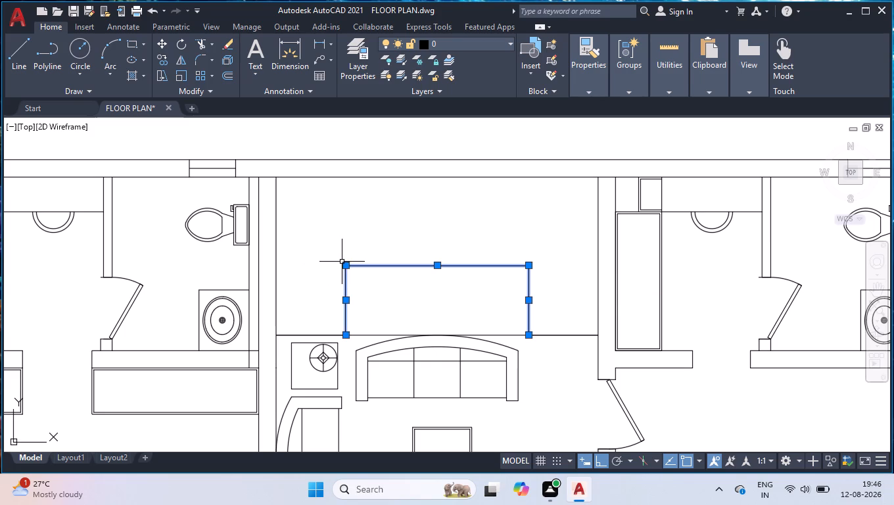
key(j)
key(Return)
Offset the joined outline outward by 1" and by 2", and offset the 2" copy outward by another 2".
text(OFF)
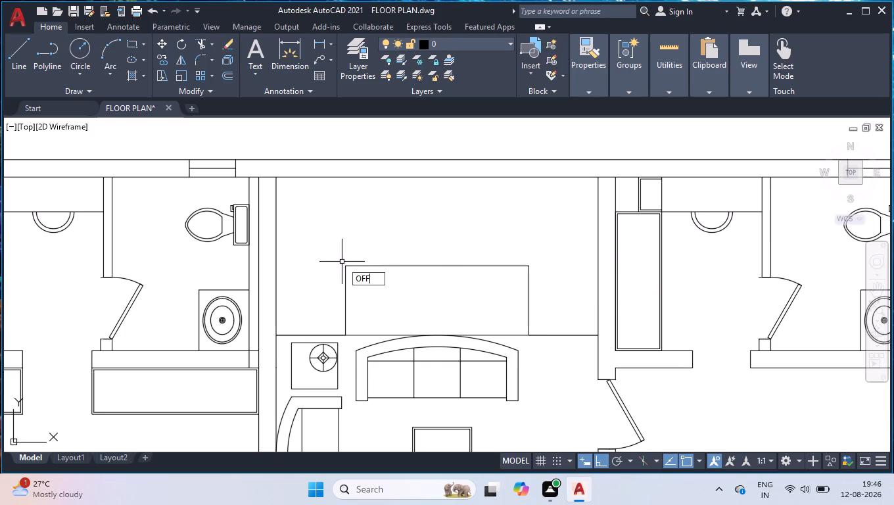
key(Return)
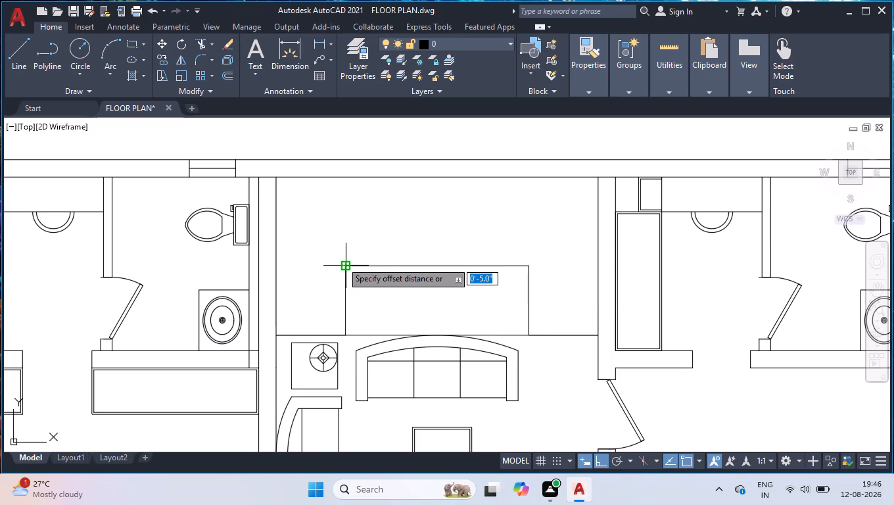
text(1")
key(Return)
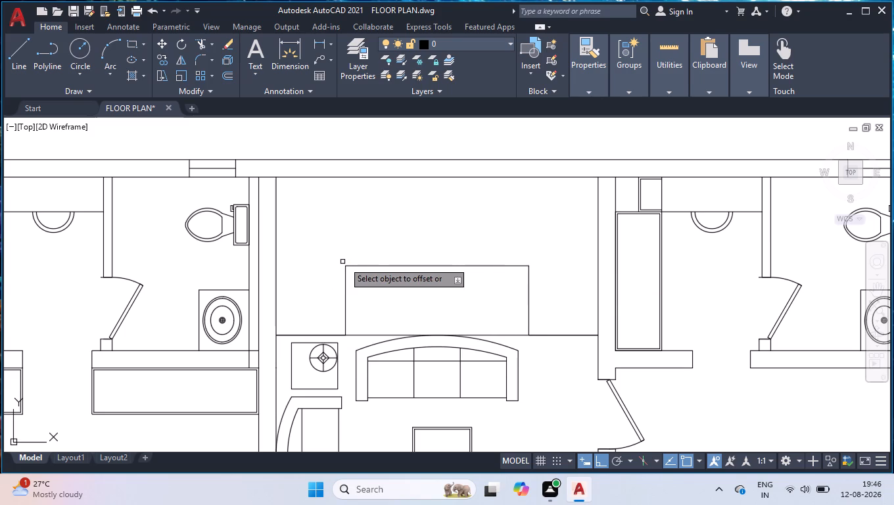
click(365, 266)
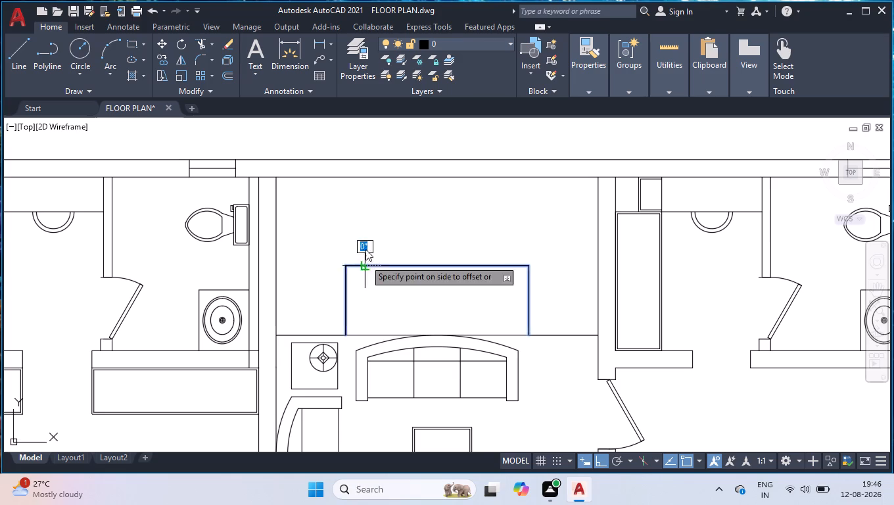
click(367, 237)
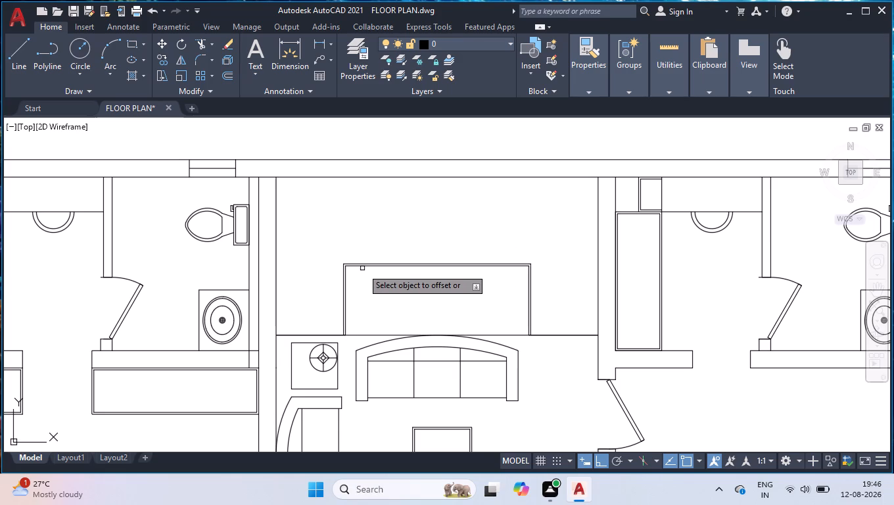
click(362, 267)
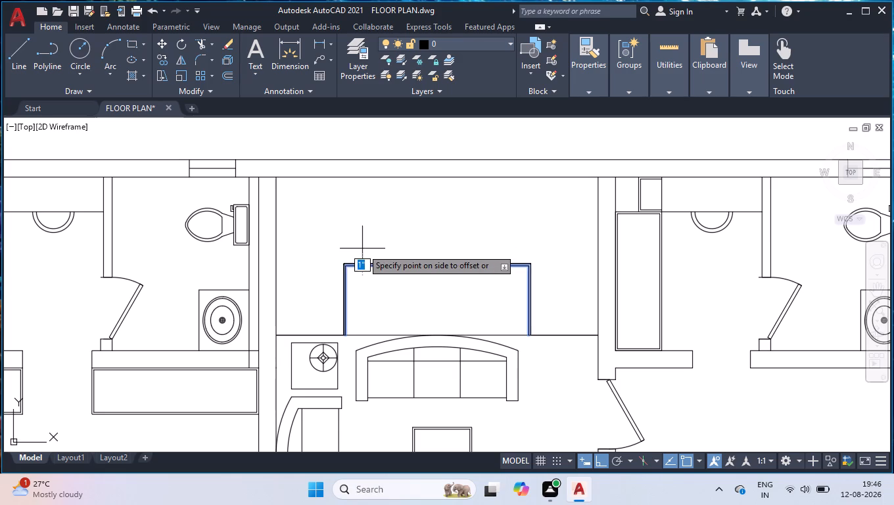
key(2)
key(shift+quotedbl)
key(Return)
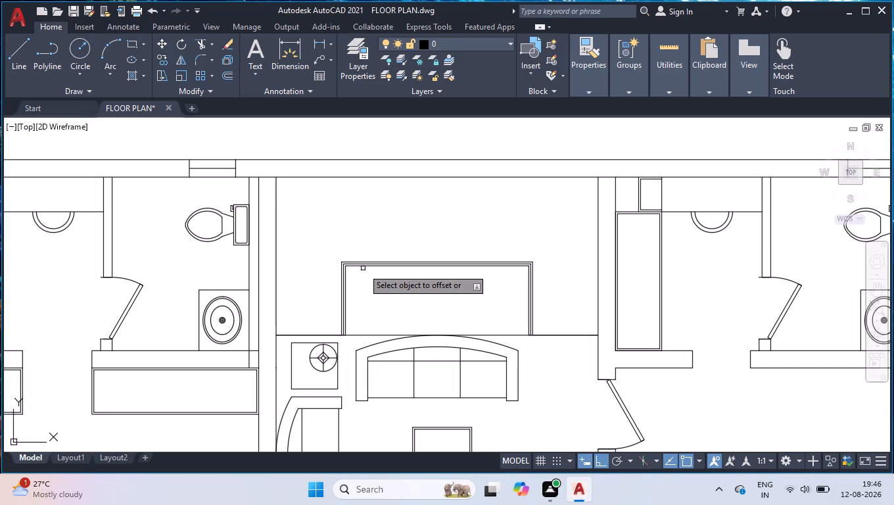
click(365, 261)
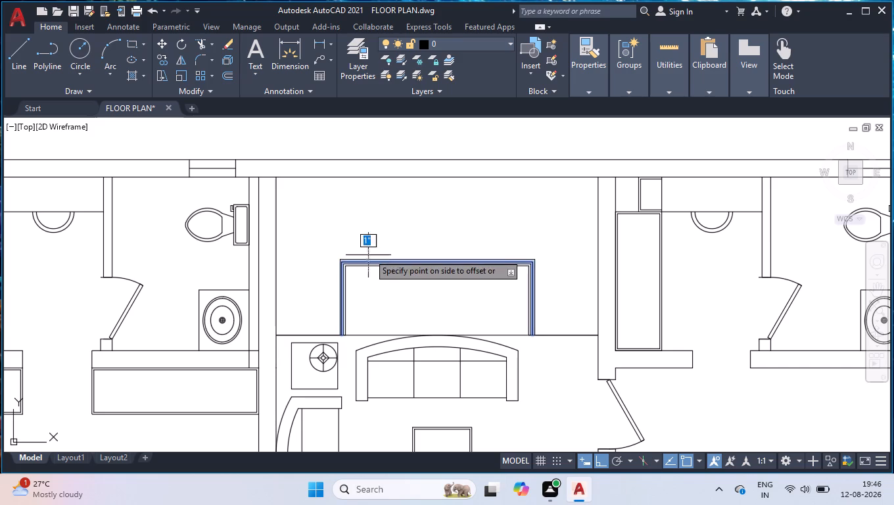
text(2")
key(Return)
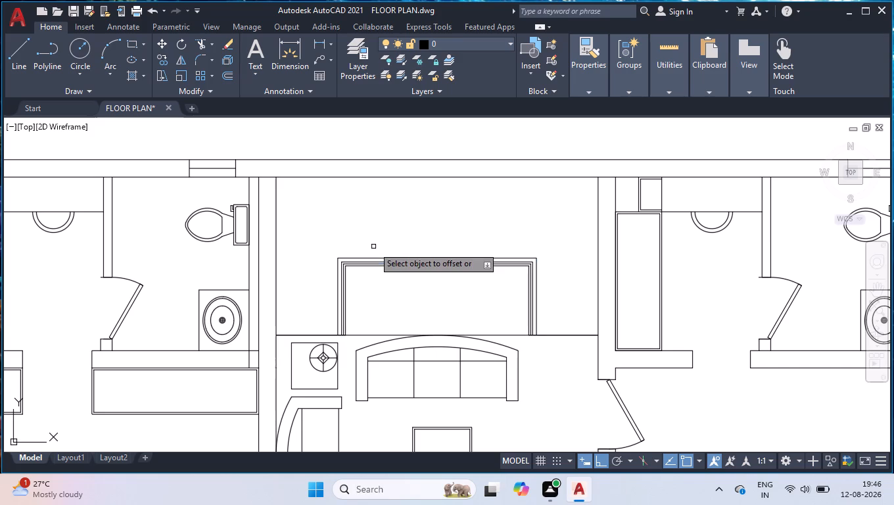
key(Escape)
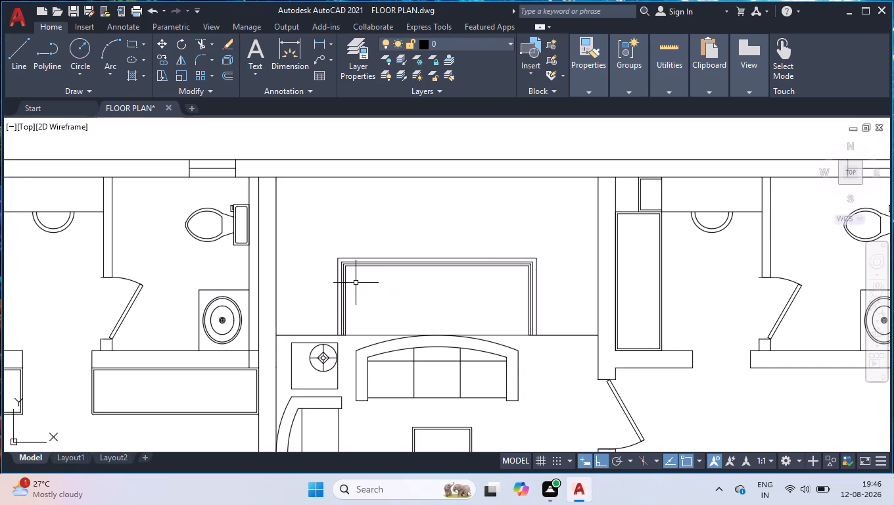
Delete the 1" offset outline lying between the original polyline and the 2" copy.
scroll(356, 279, up, 2)
click(331, 241)
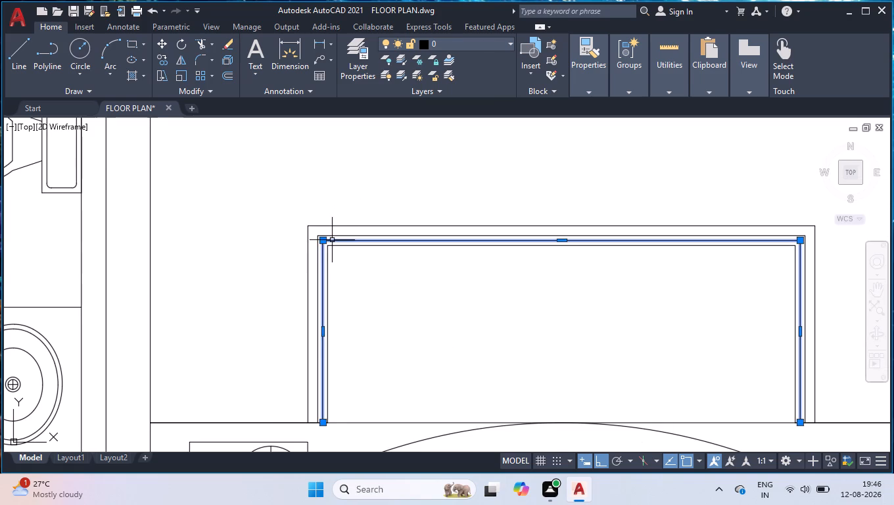
key(Delete)
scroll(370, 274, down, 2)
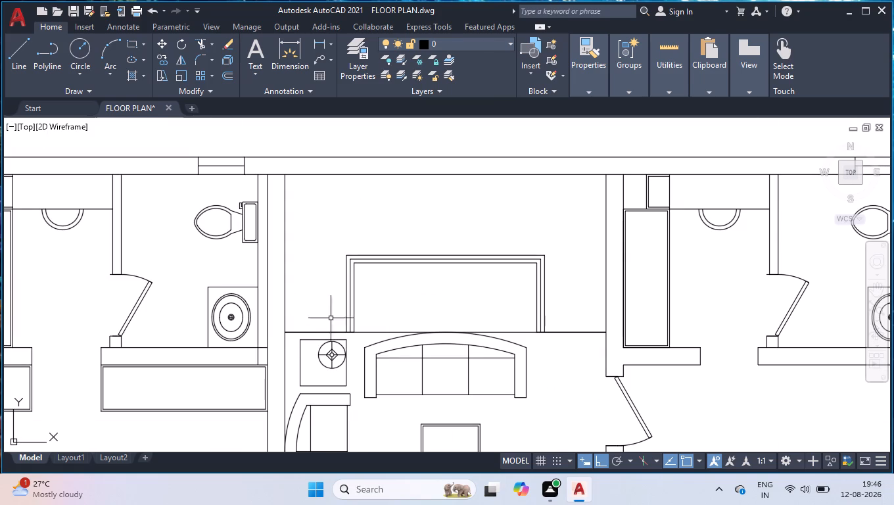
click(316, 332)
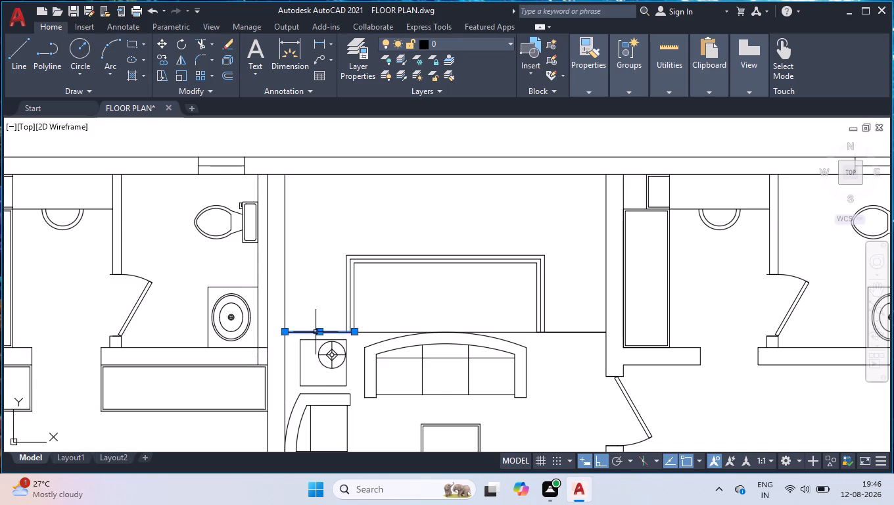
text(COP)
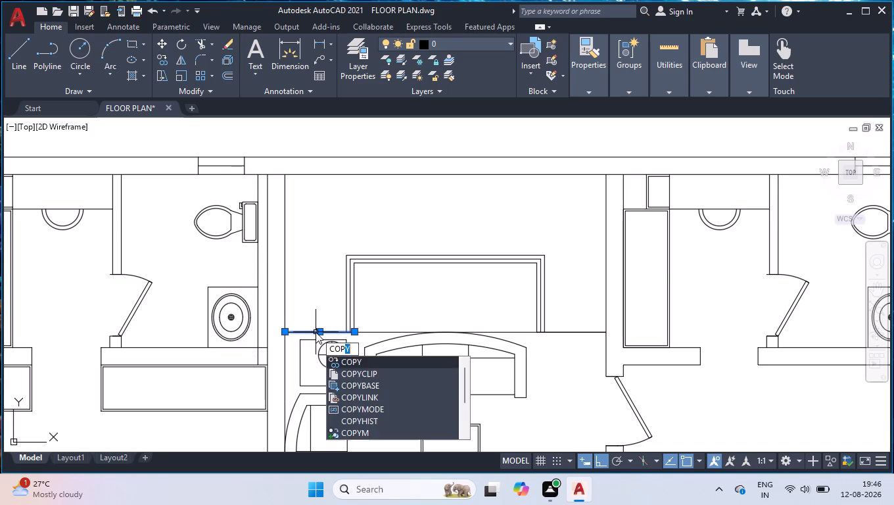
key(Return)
Show the command line window.
key(ctrl+9)
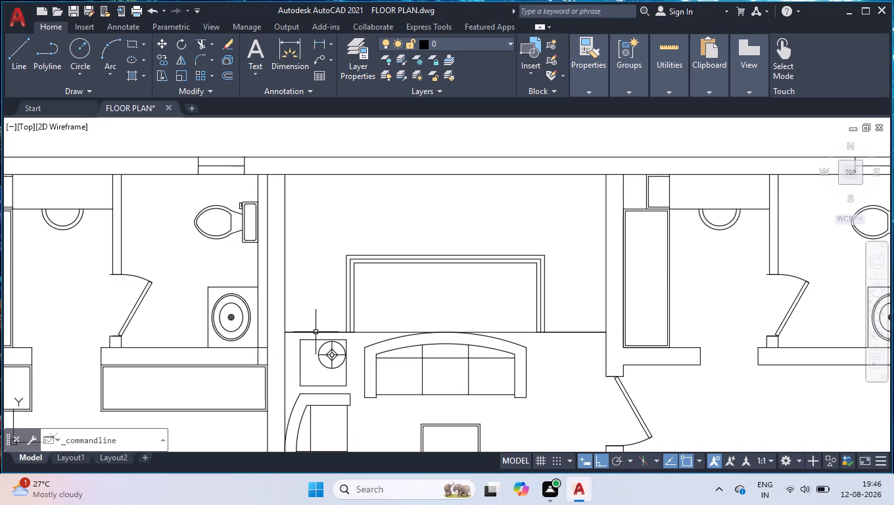
Copy the short horizontal line left of the staircase outline as a 5-item array, fitted upward over 3' to the inner outline's top-left corner.
click(316, 332)
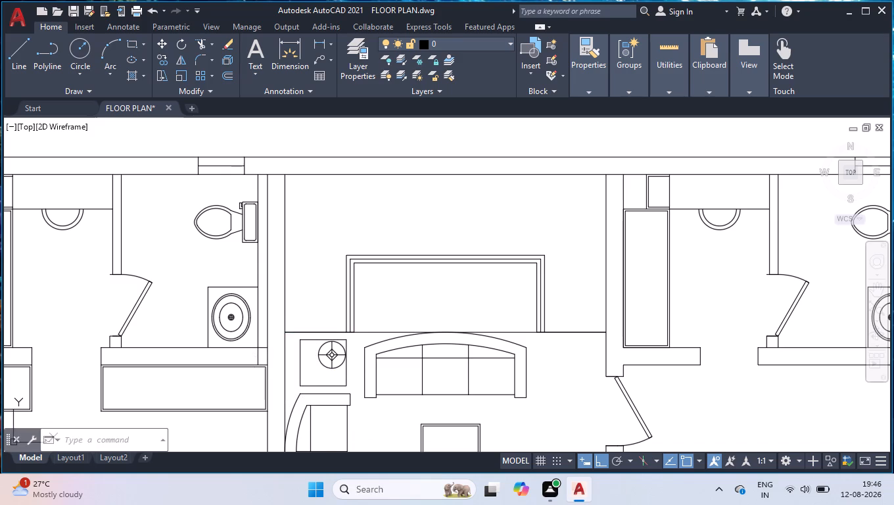
text(COP)
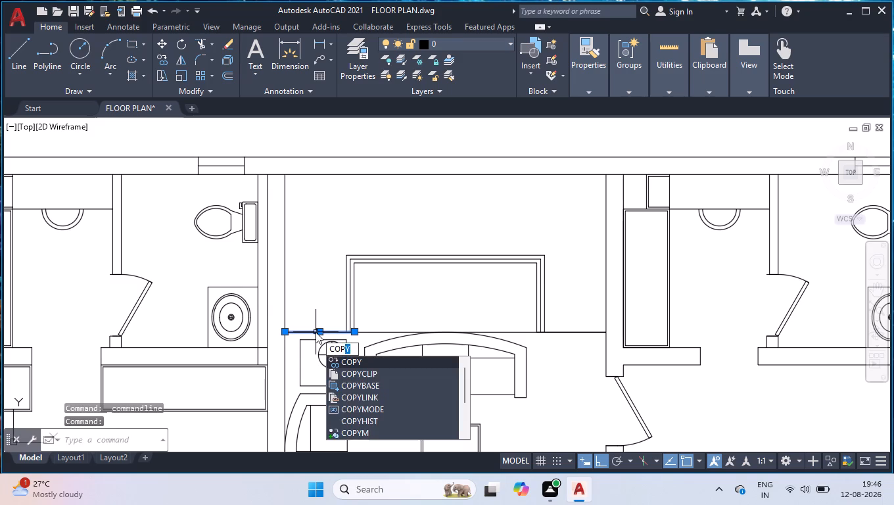
key(Return)
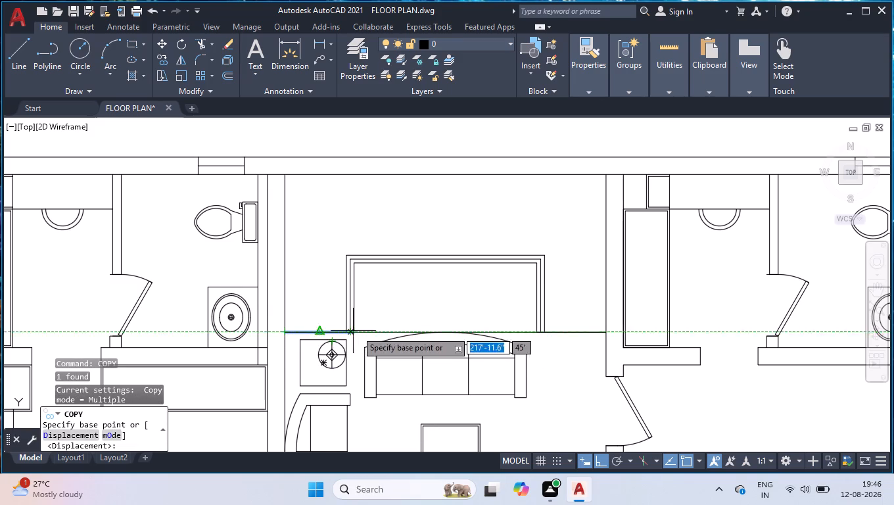
click(354, 331)
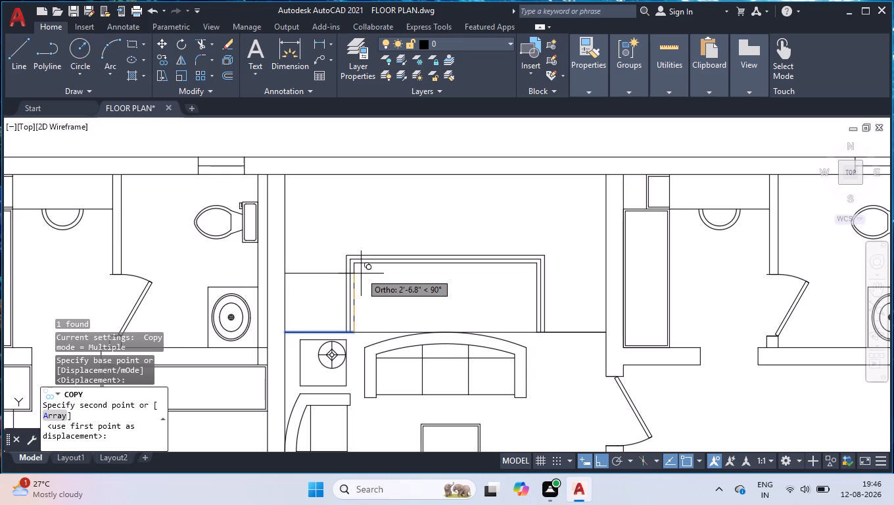
key(a)
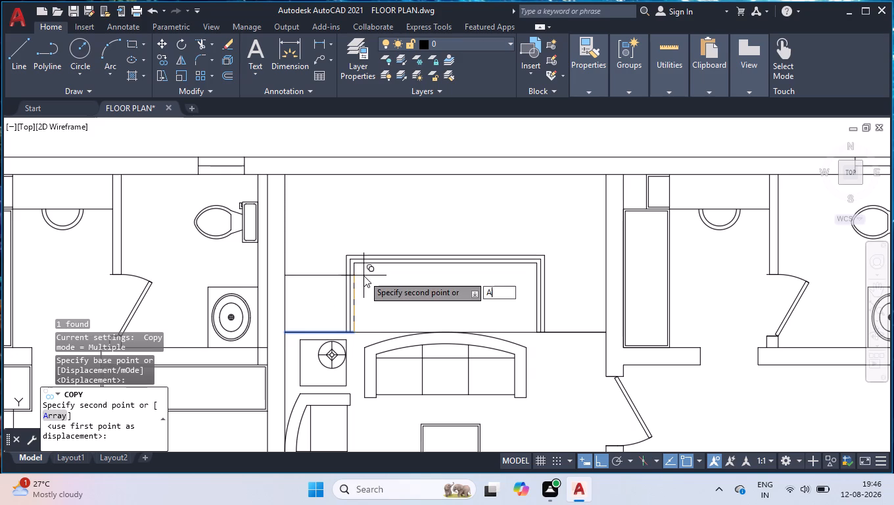
key(Return)
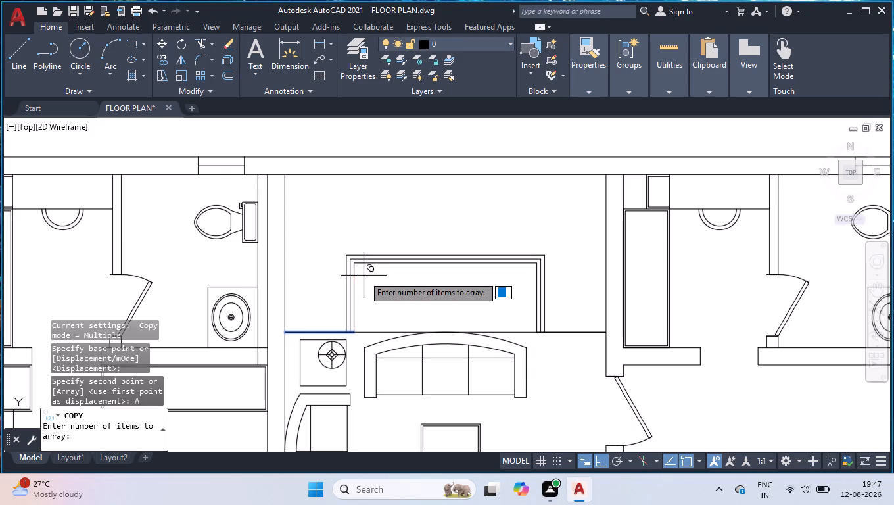
key(5)
key(Return)
key(f)
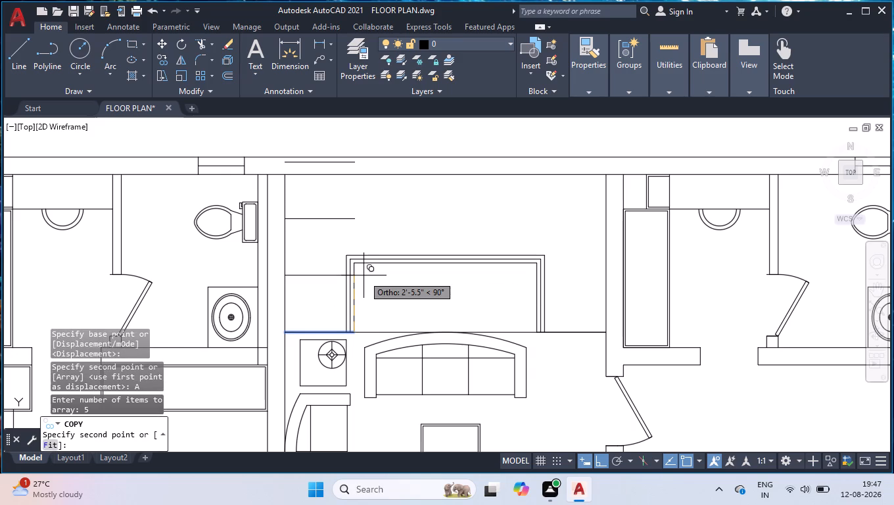
key(Return)
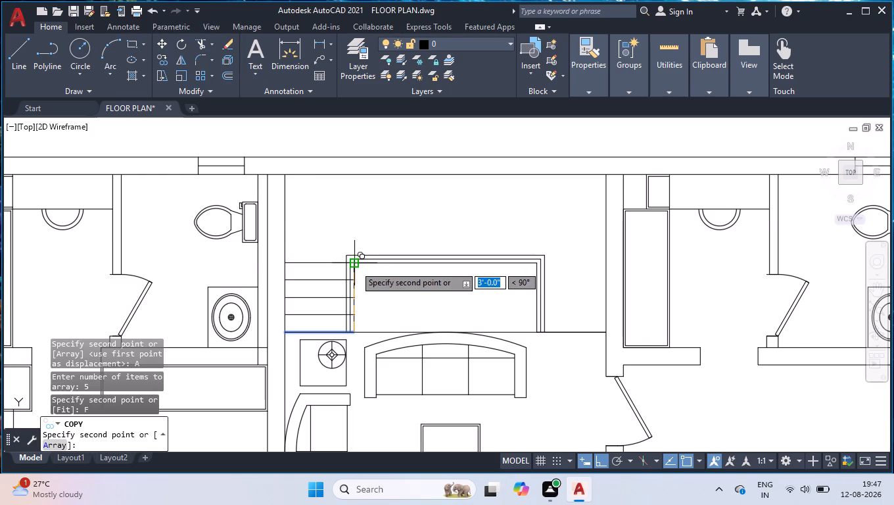
click(355, 266)
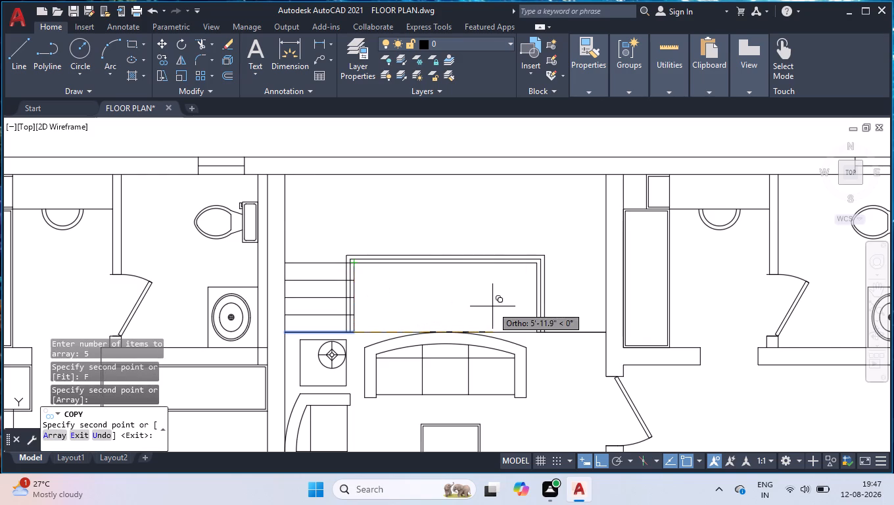
key(Escape)
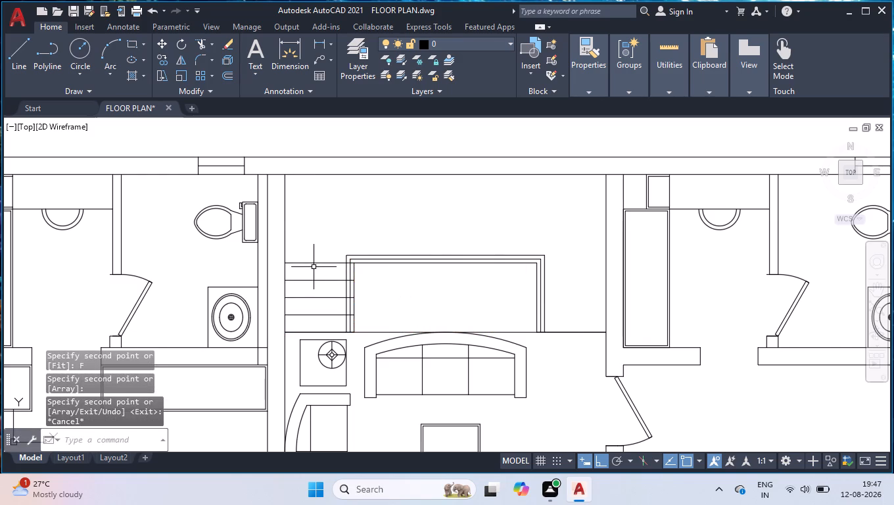
Copy the four arrayed step lines across to the staircase outline's right side, aligned with the inner outline's top-right corner.
click(330, 254)
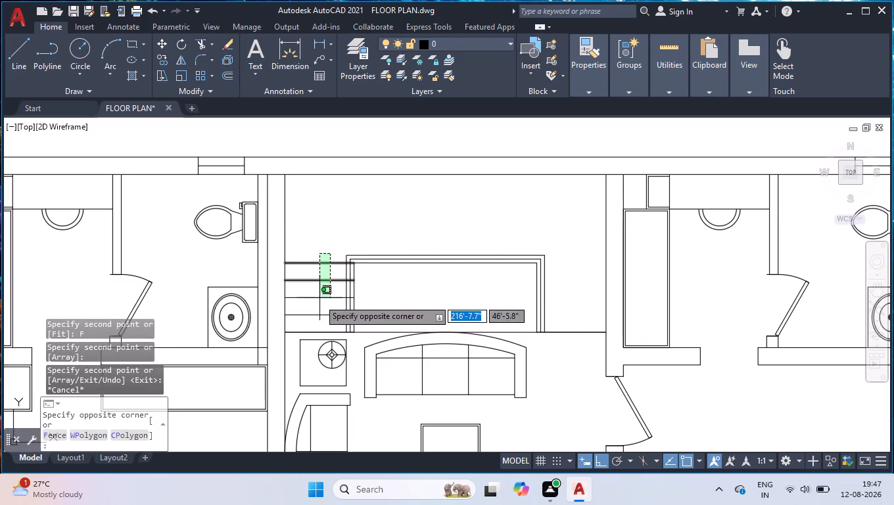
click(311, 324)
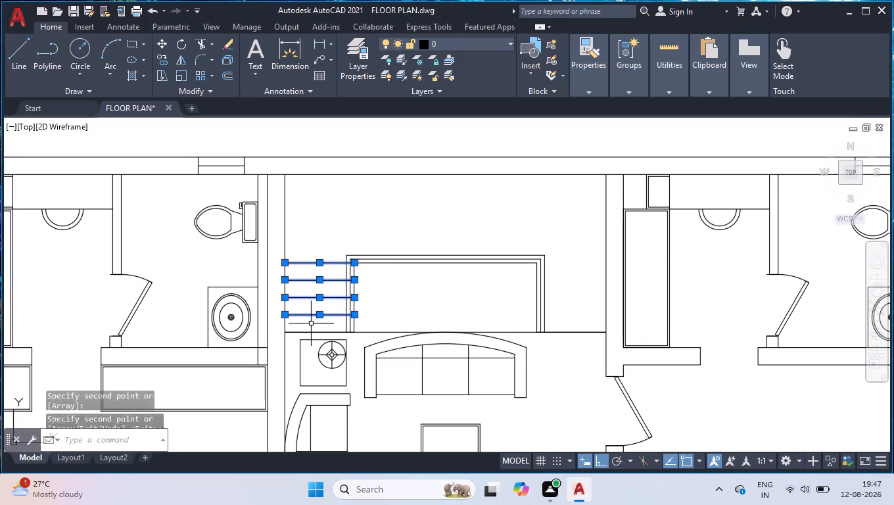
text(CO)
key(Return)
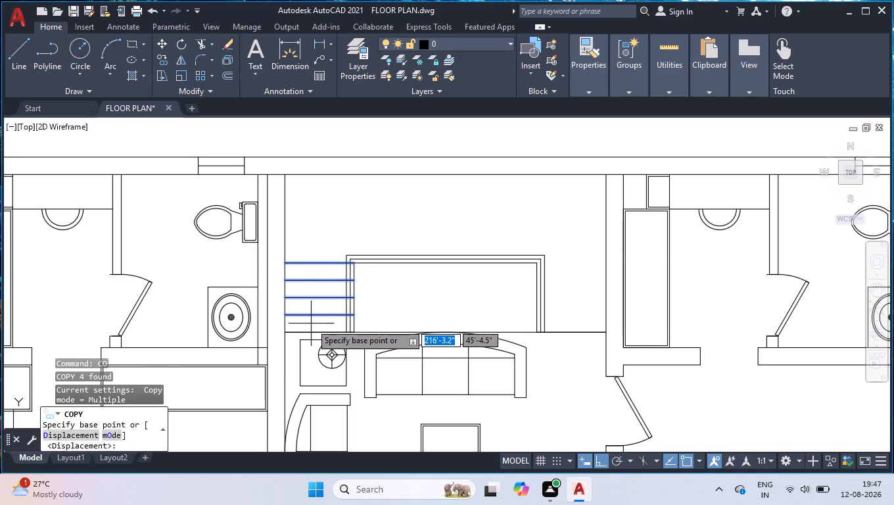
click(281, 264)
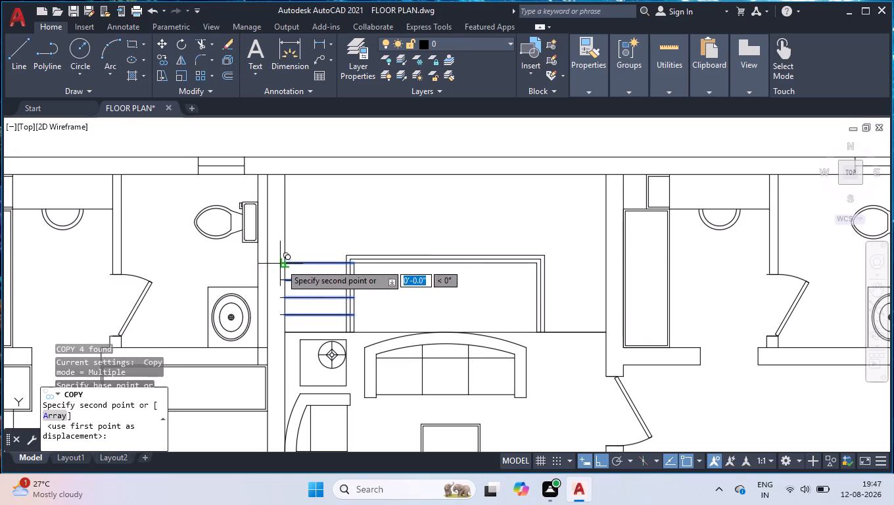
click(534, 262)
key(Escape)
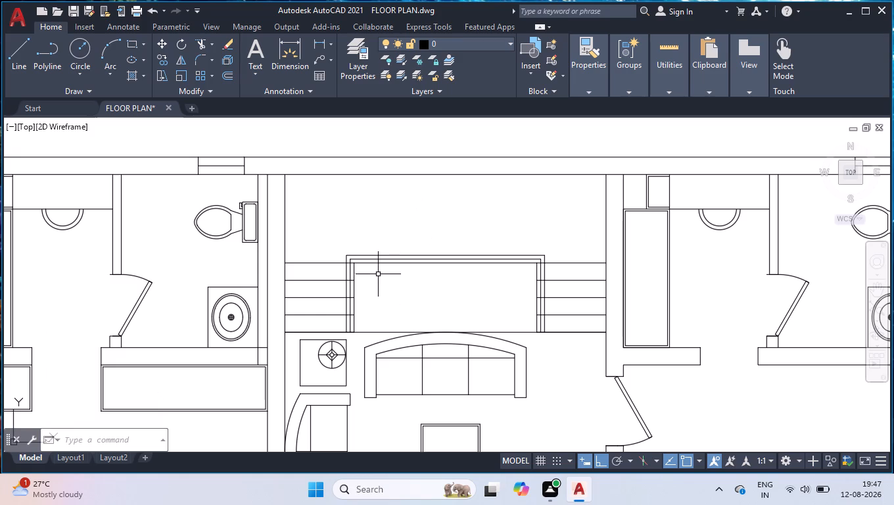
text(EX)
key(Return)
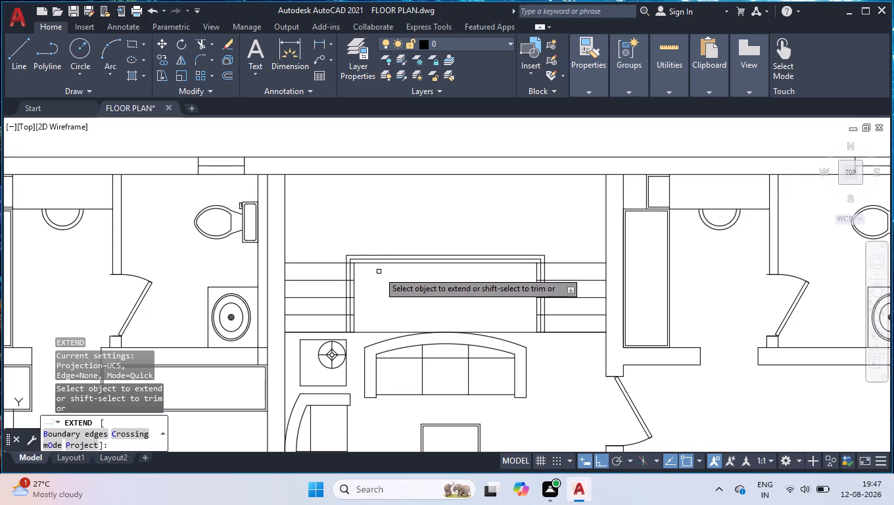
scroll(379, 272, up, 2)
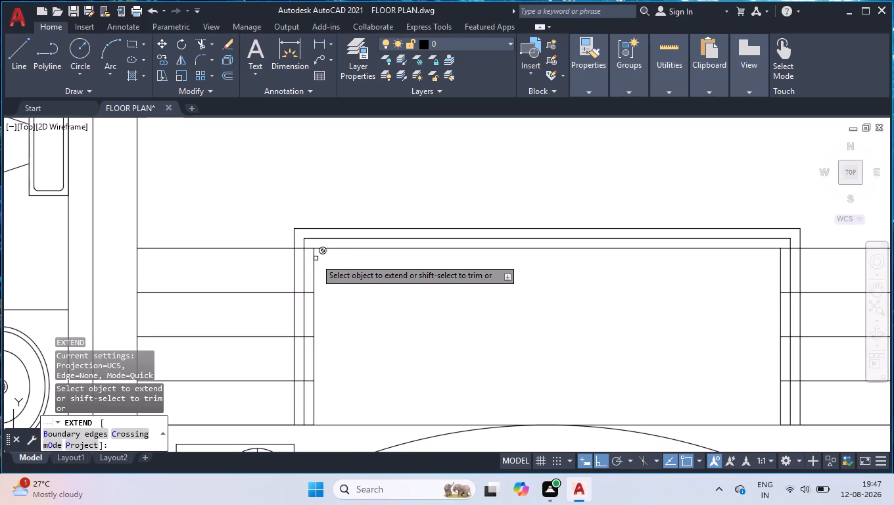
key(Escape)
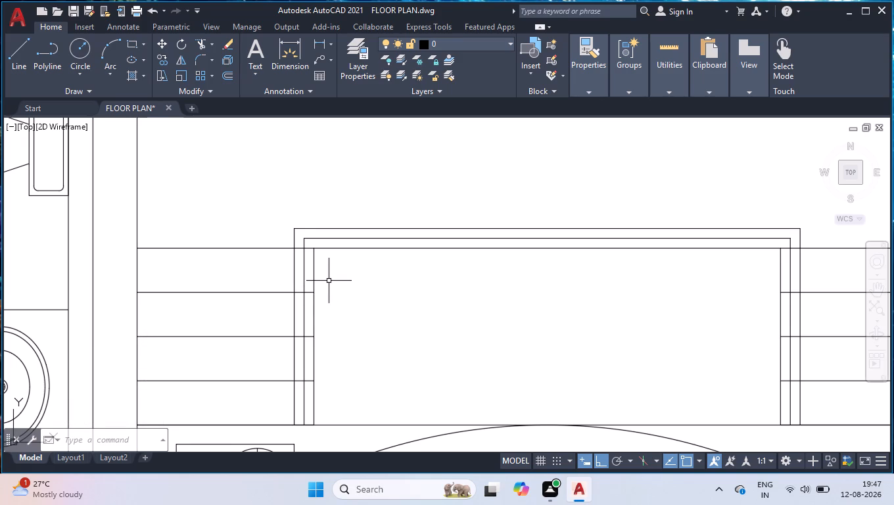
Draw a line from the inner outline's top-left corner 2" inward, continuing vertically up to the exterior wall's inner face.
key(l)
key(Return)
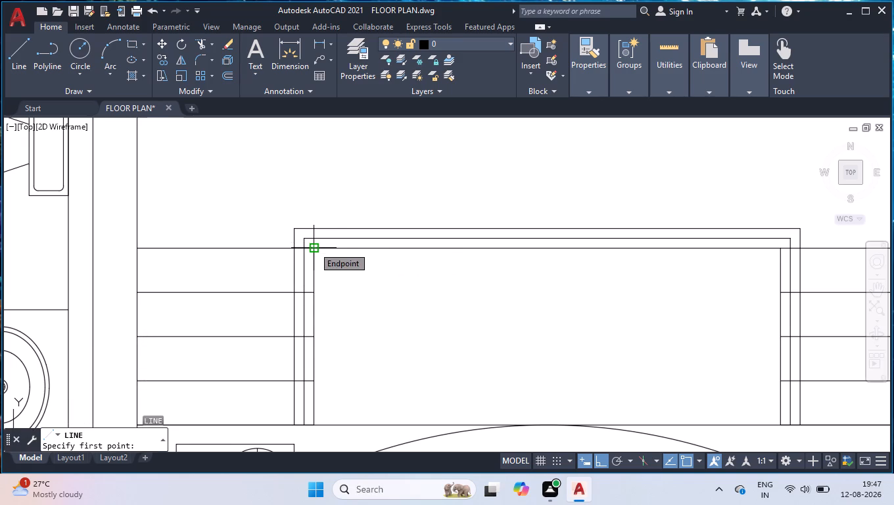
click(314, 247)
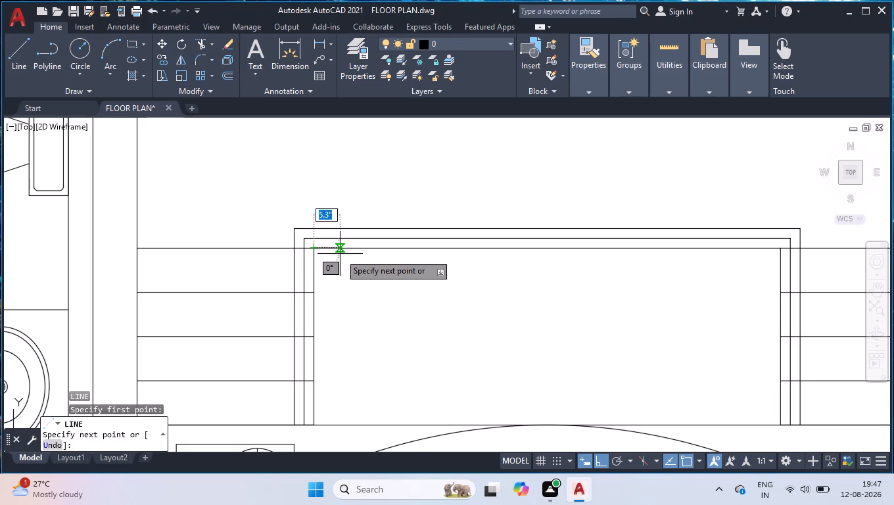
key(2)
key(shift+quotedbl)
key(Return)
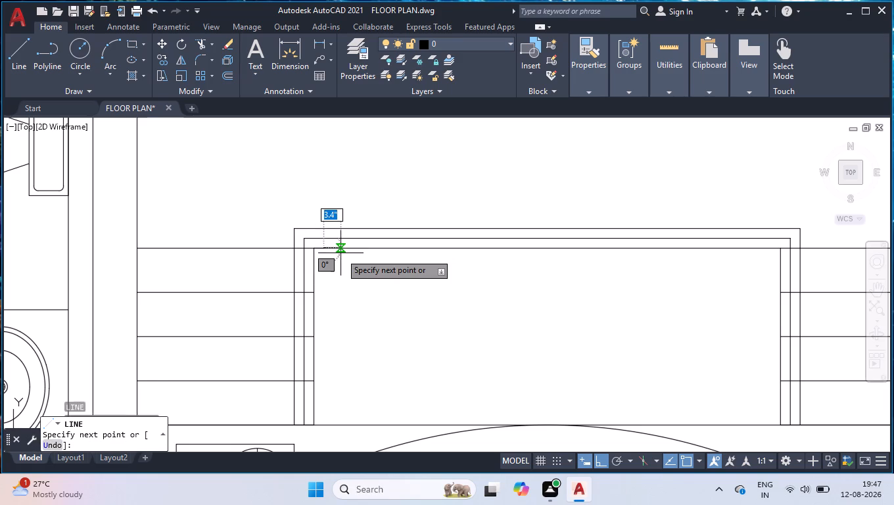
scroll(312, 156, down, 3)
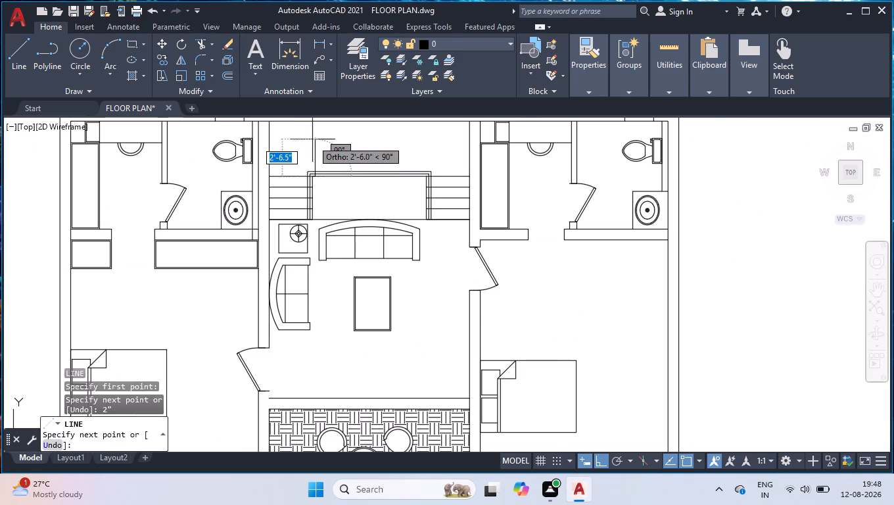
scroll(312, 139, down, 2)
scroll(310, 128, up, 3)
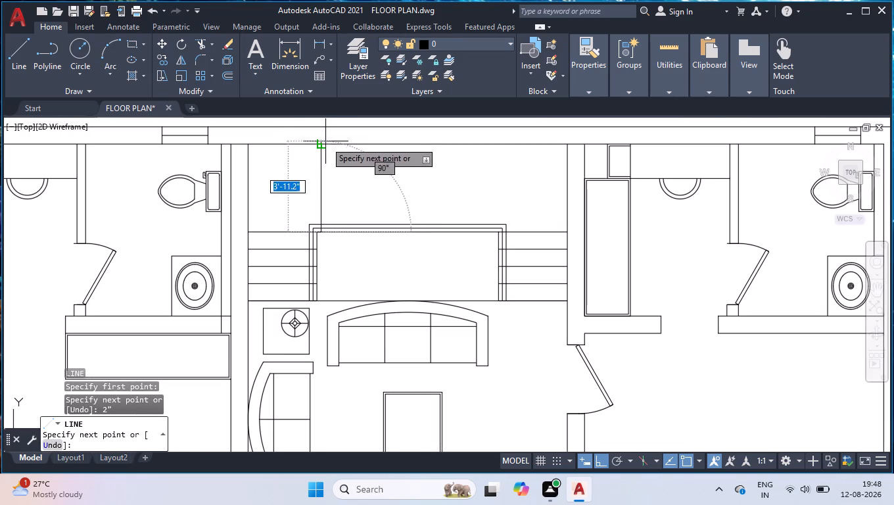
click(319, 144)
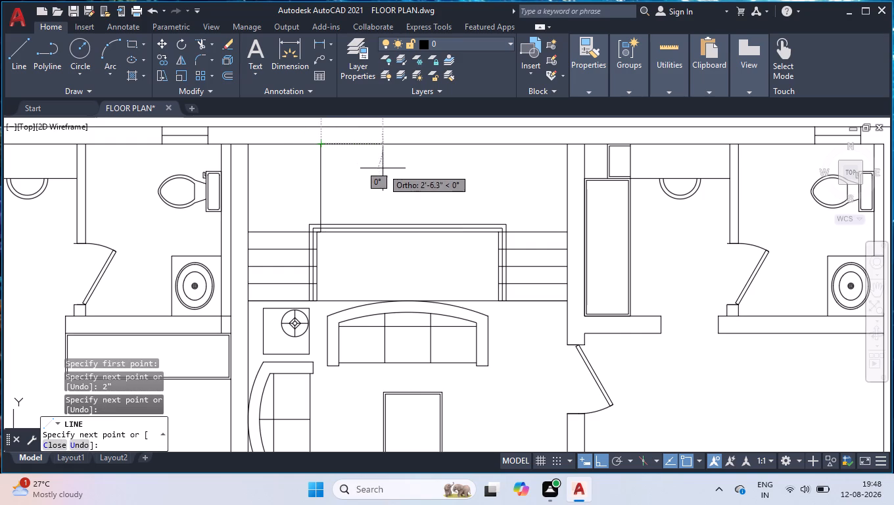
key(Escape)
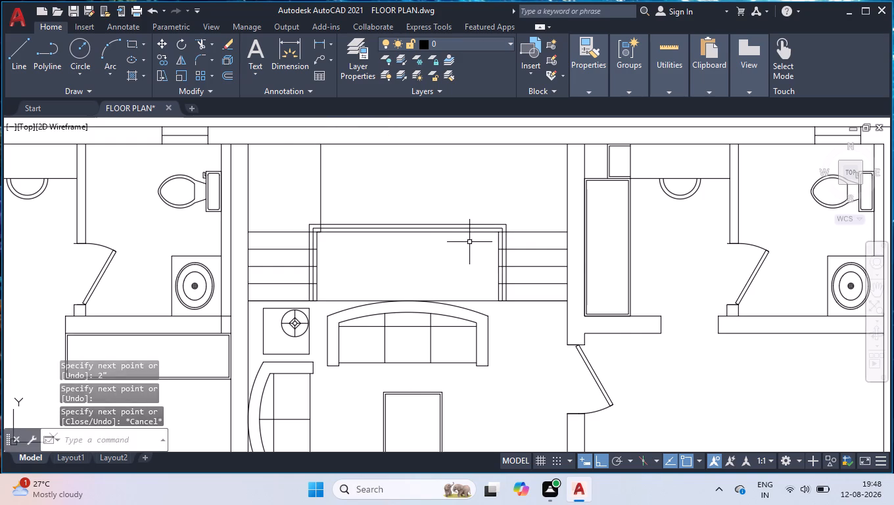
Draw a matching line from the inner outline's top-right corner 2" inward, continuing vertically up to the exterior wall's inner face.
key(space)
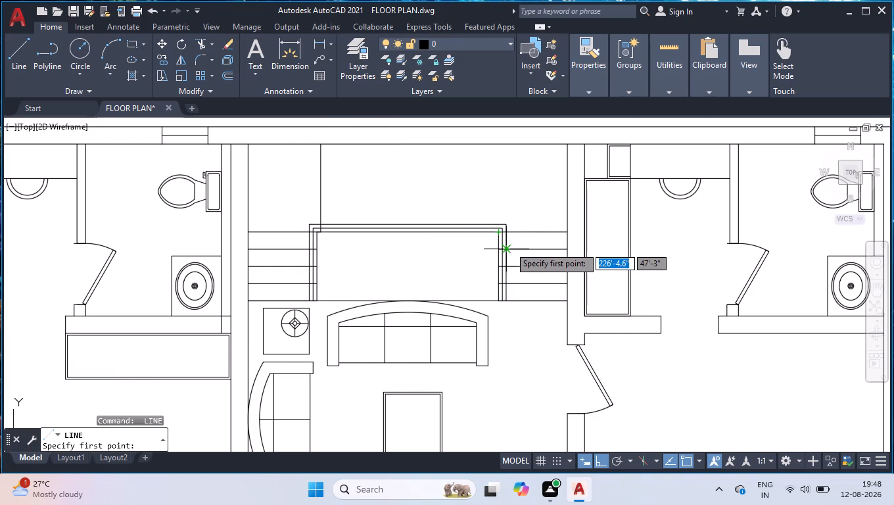
scroll(509, 247, up, 1)
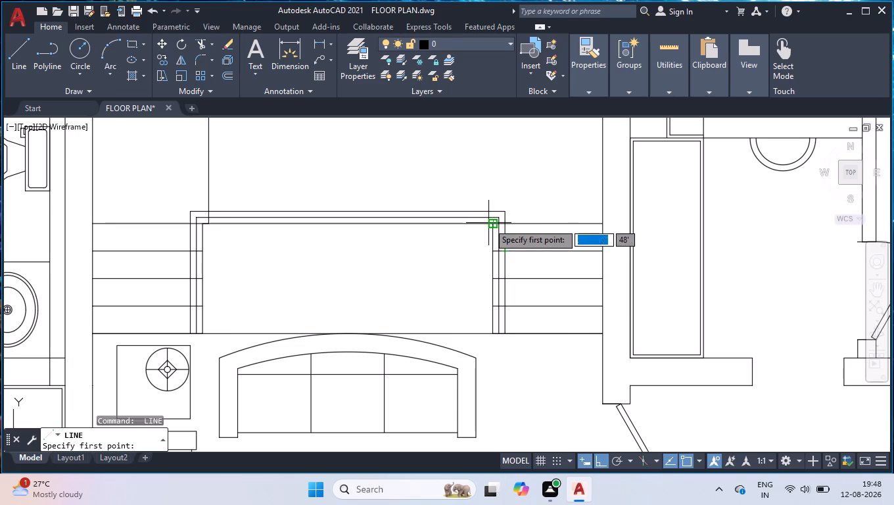
click(489, 224)
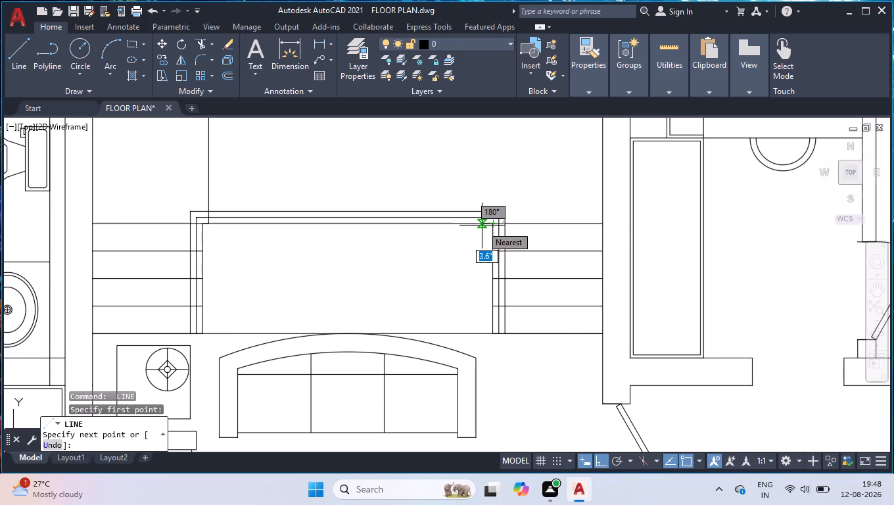
key(2)
key(shift+quotedbl)
key(Return)
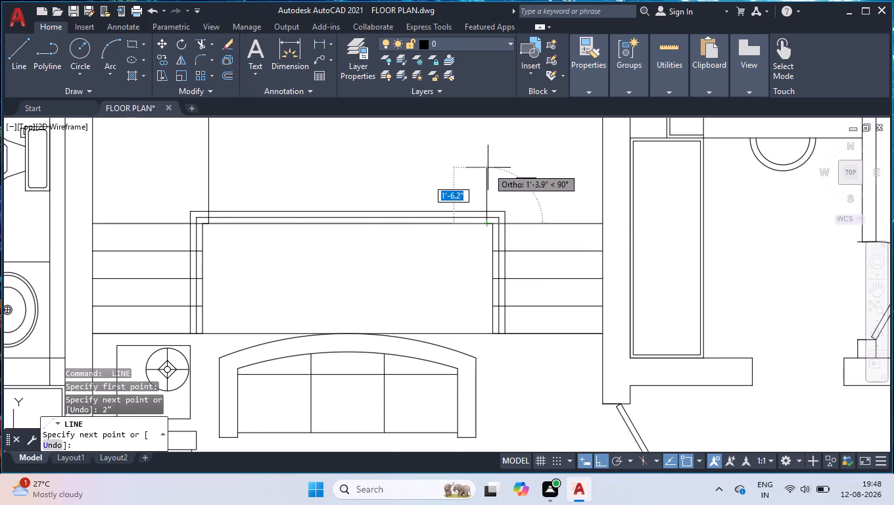
scroll(489, 164, down, 2)
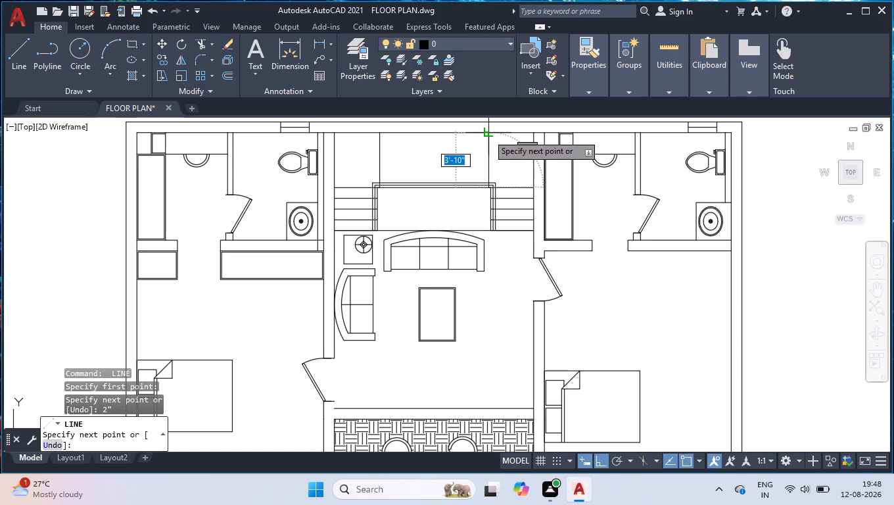
click(488, 134)
key(Escape)
Copy the left vertical line above the staircase outline as a 9-item array, fitted 7'-7" across to the right vertical line's lower endpoint.
scroll(484, 154, up, 1)
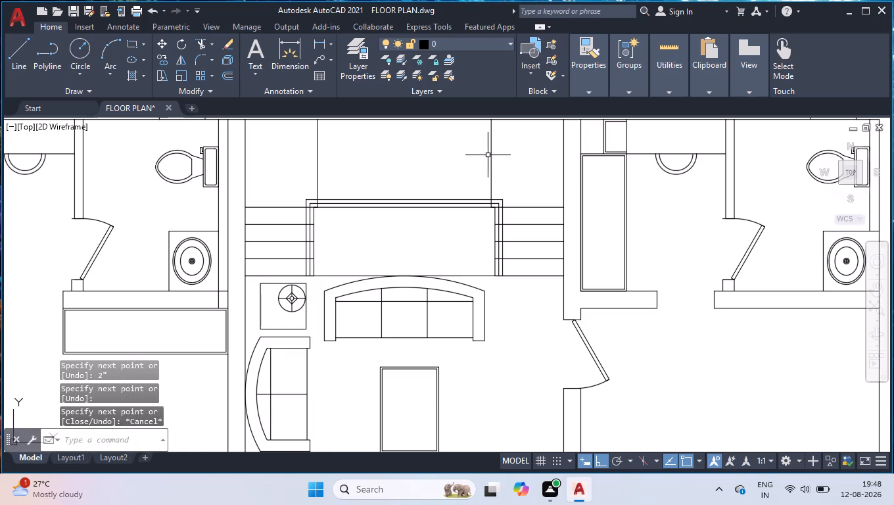
scroll(446, 172, down, 1)
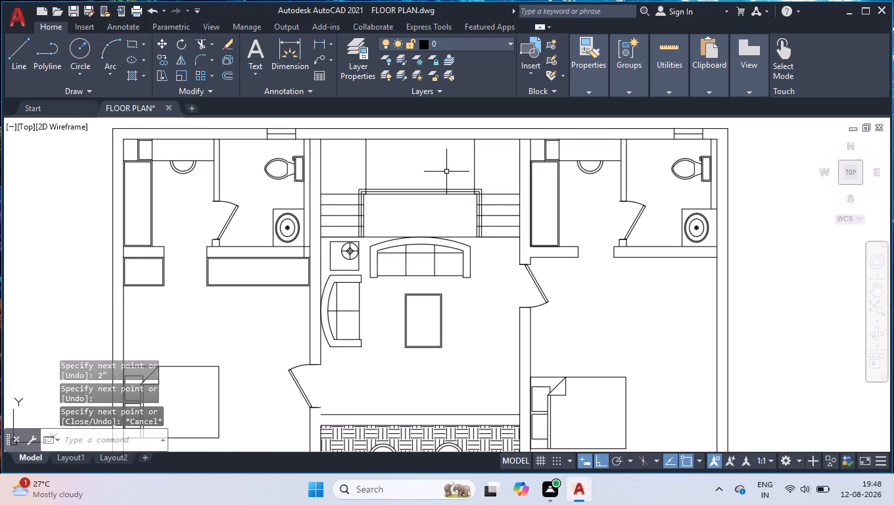
scroll(402, 122, up, 2)
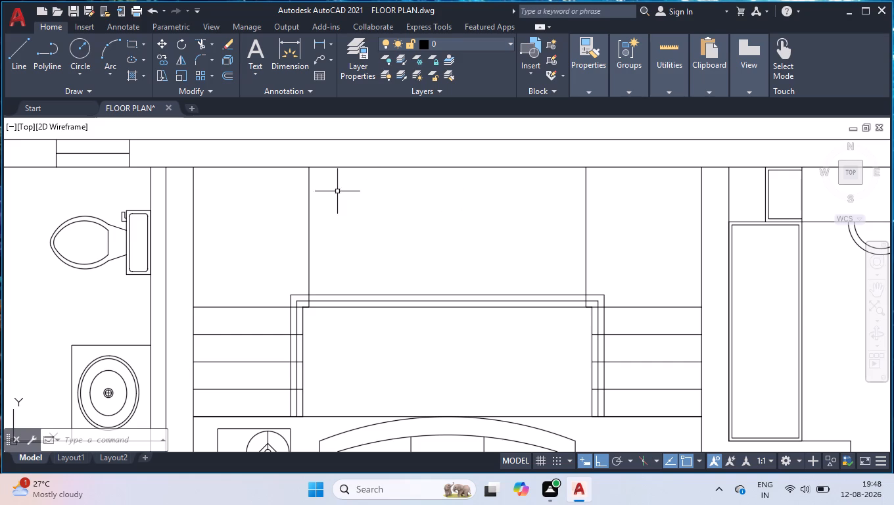
click(308, 210)
text(COP)
key(Return)
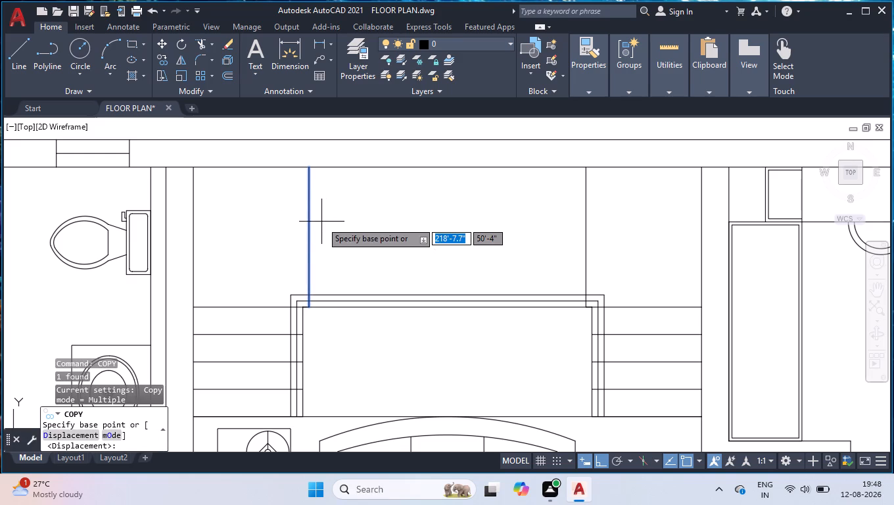
click(309, 308)
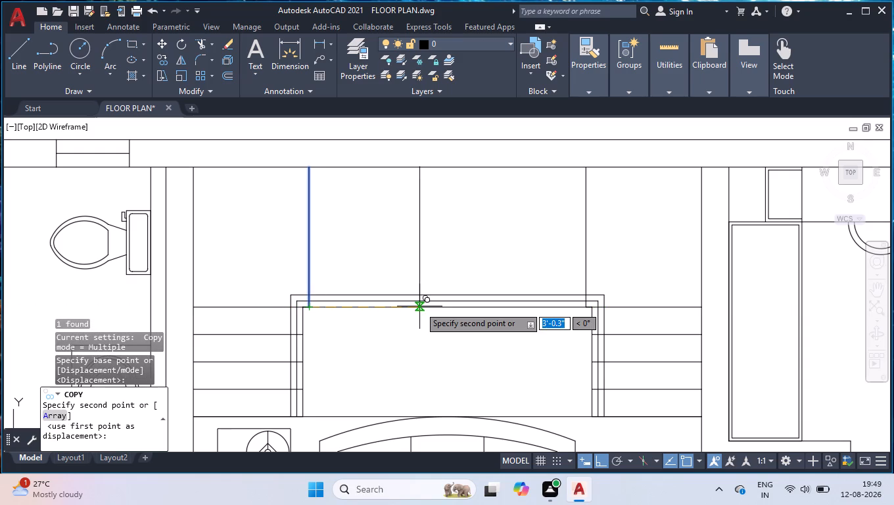
text(AR)
key(Return)
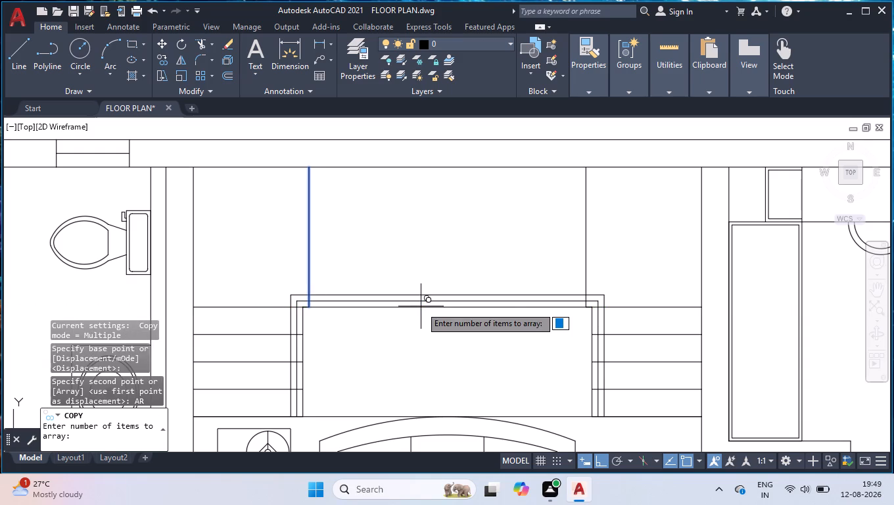
key(9)
key(Return)
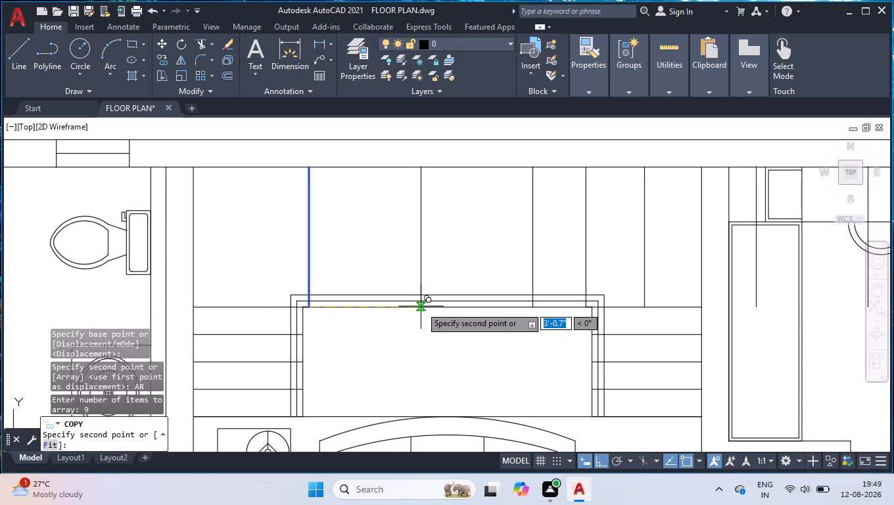
key(f)
key(Return)
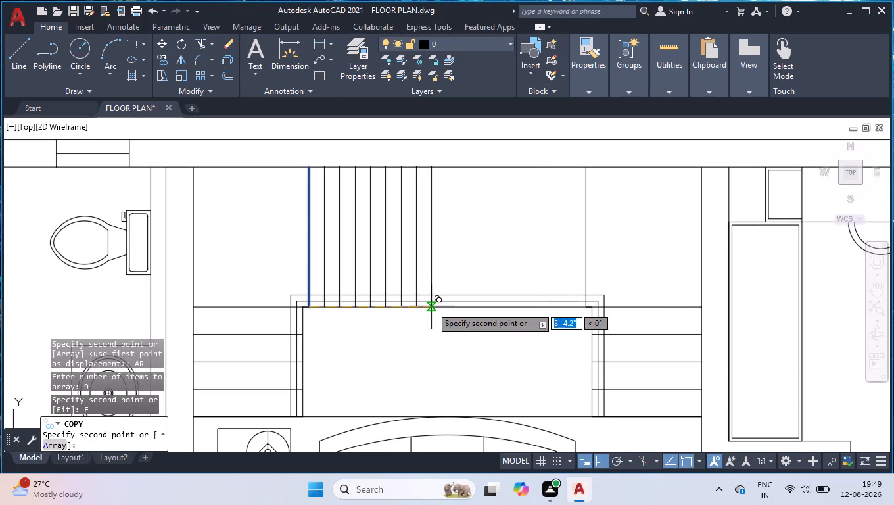
click(584, 309)
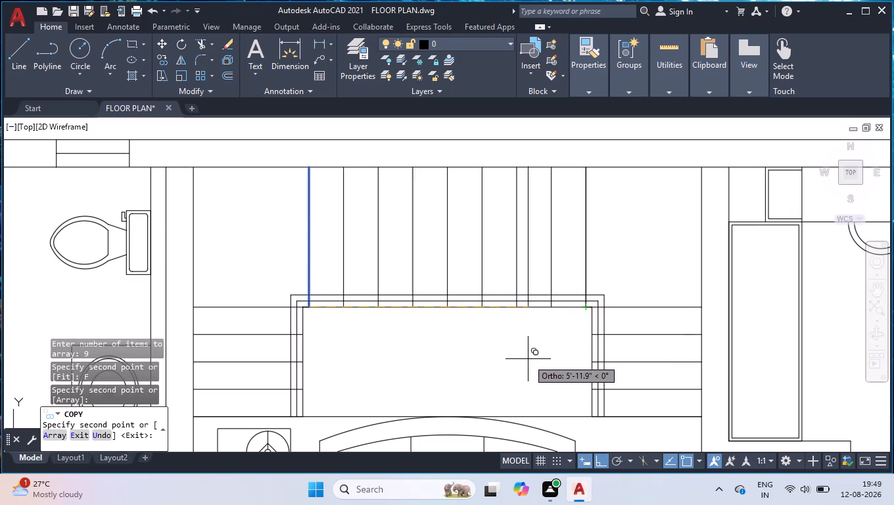
key(Escape)
Delete the duplicate line overlapping the rightmost vertical step line above the staircase outline.
scroll(528, 359, down, 3)
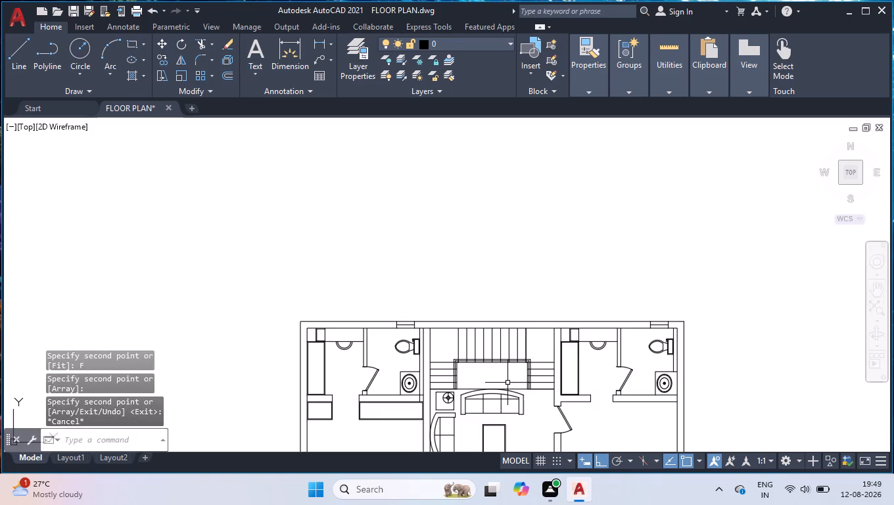
scroll(516, 370, down, 3)
scroll(519, 424, up, 3)
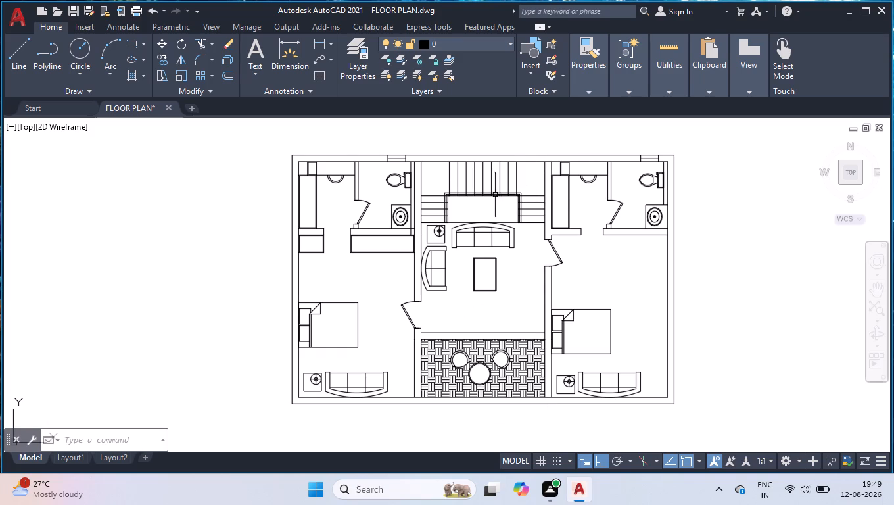
scroll(492, 198, up, 1)
scroll(502, 145, up, 1)
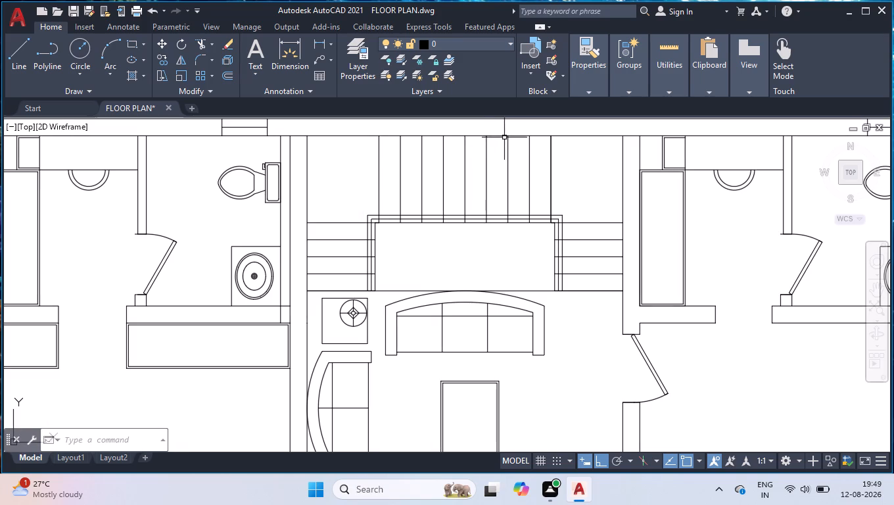
click(577, 136)
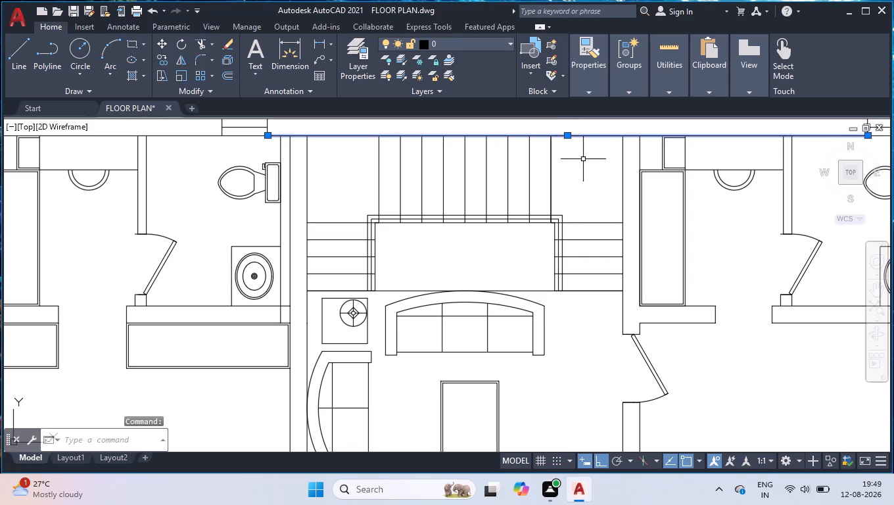
key(Escape)
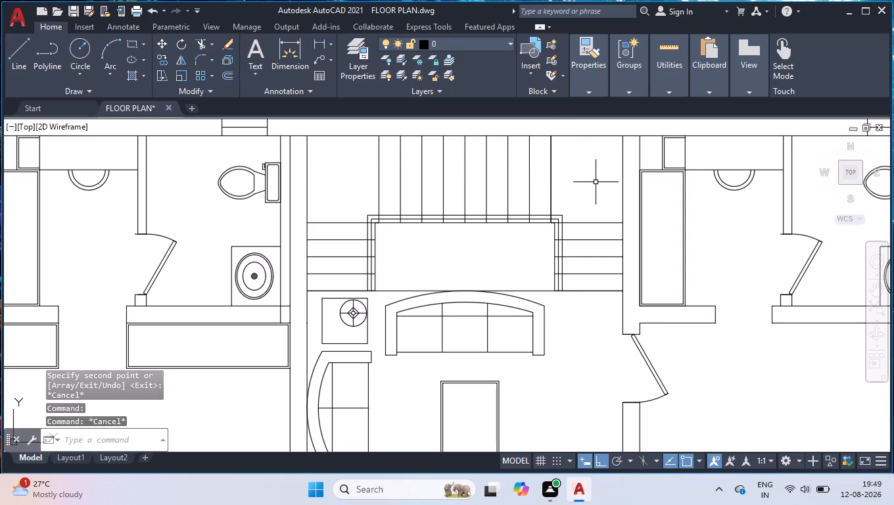
click(598, 172)
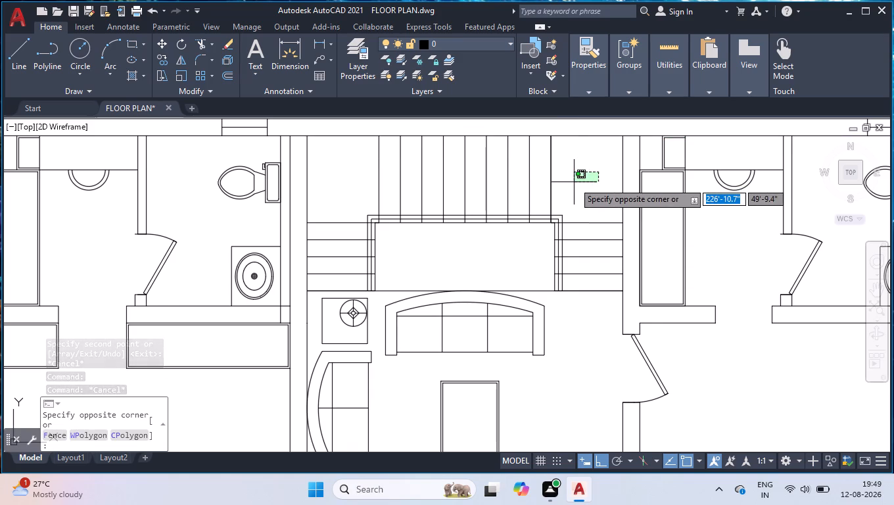
click(567, 183)
click(552, 181)
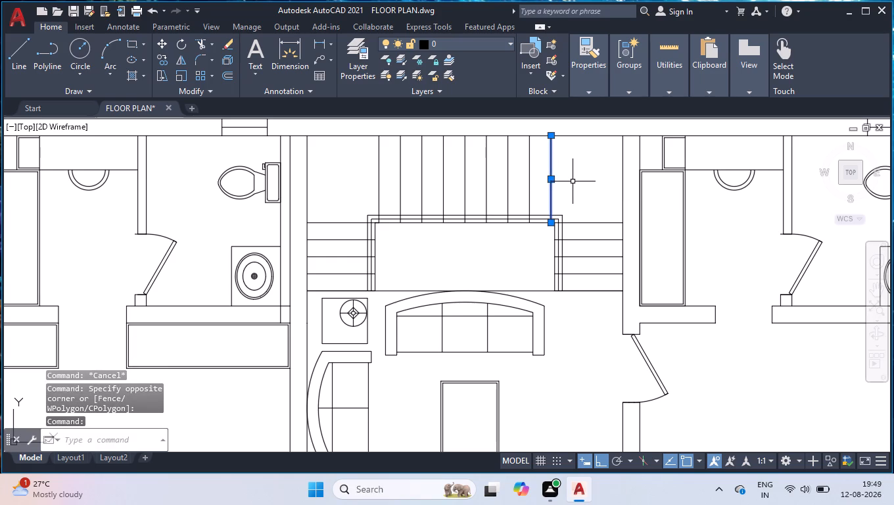
key(Delete)
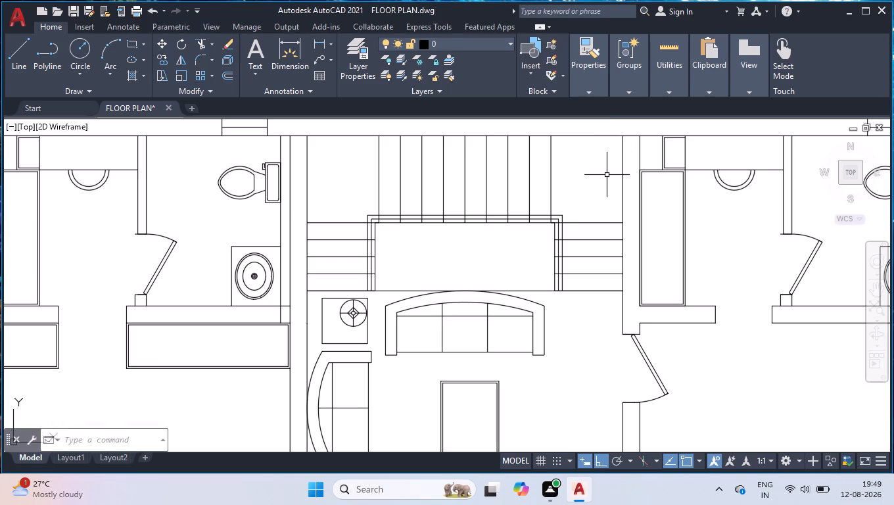
Orient the whole floor plan to the Top view.
scroll(605, 194, down, 3)
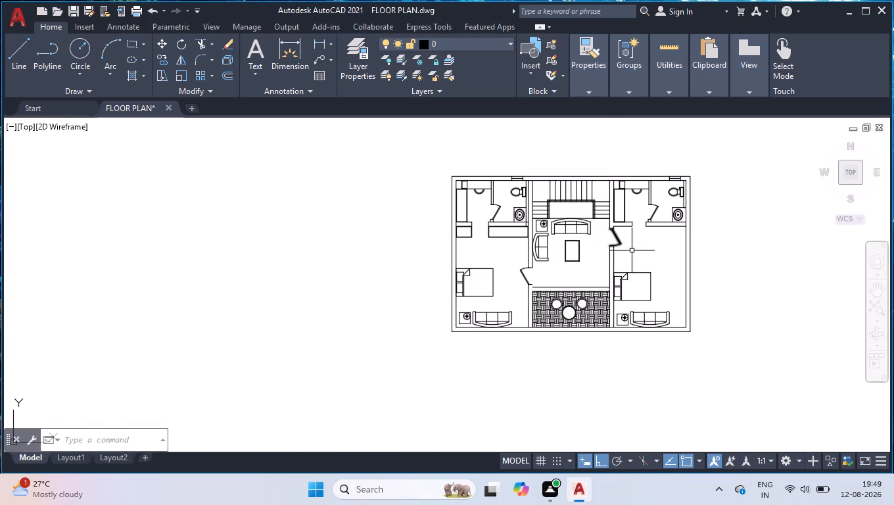
click(854, 174)
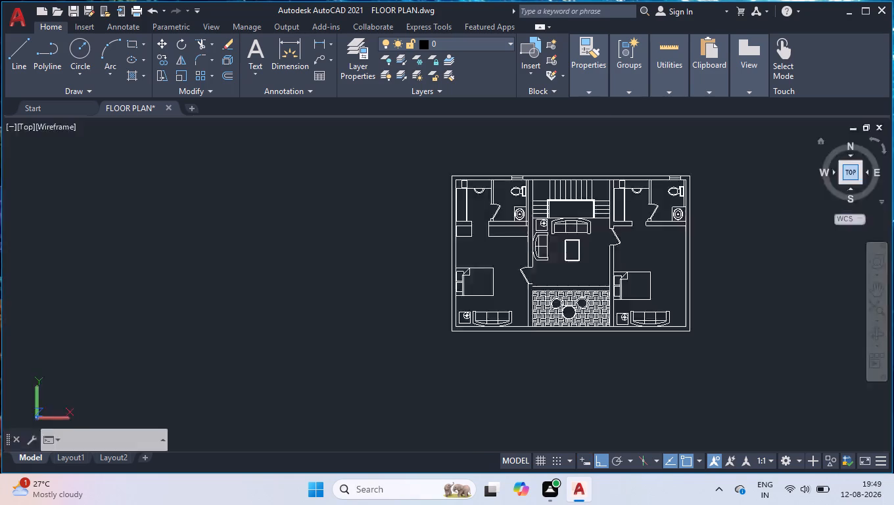
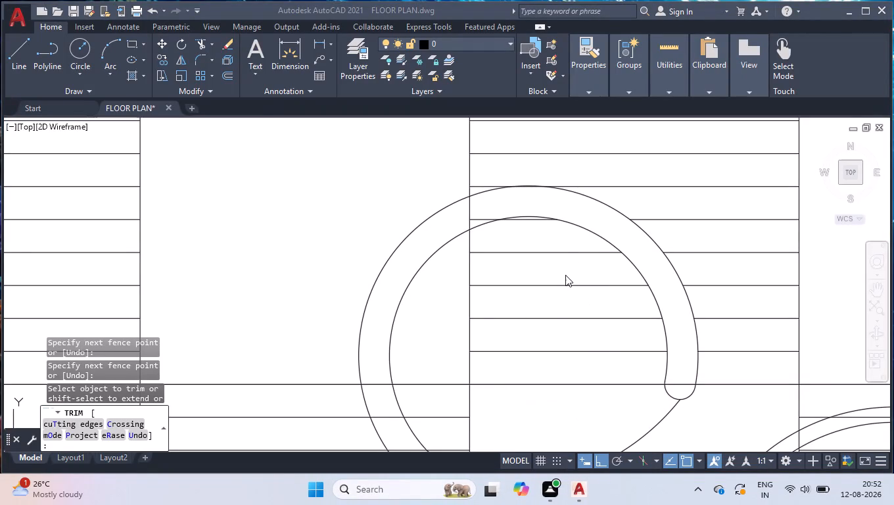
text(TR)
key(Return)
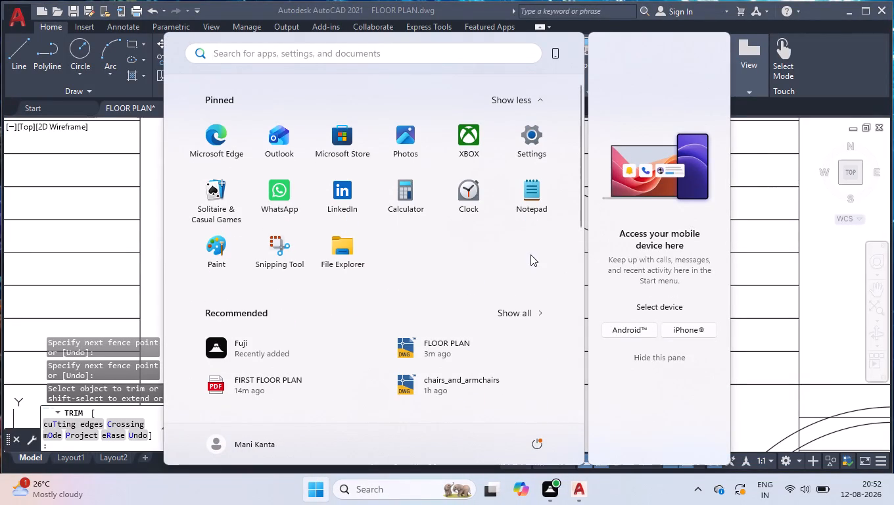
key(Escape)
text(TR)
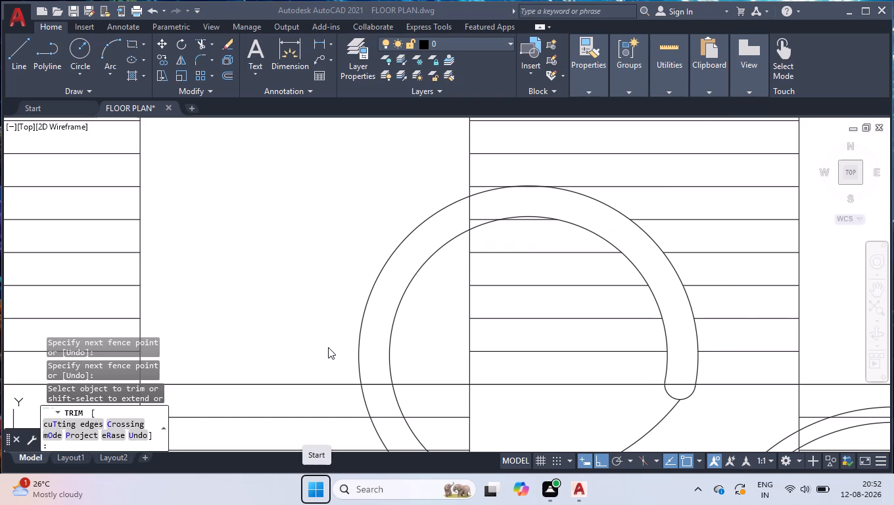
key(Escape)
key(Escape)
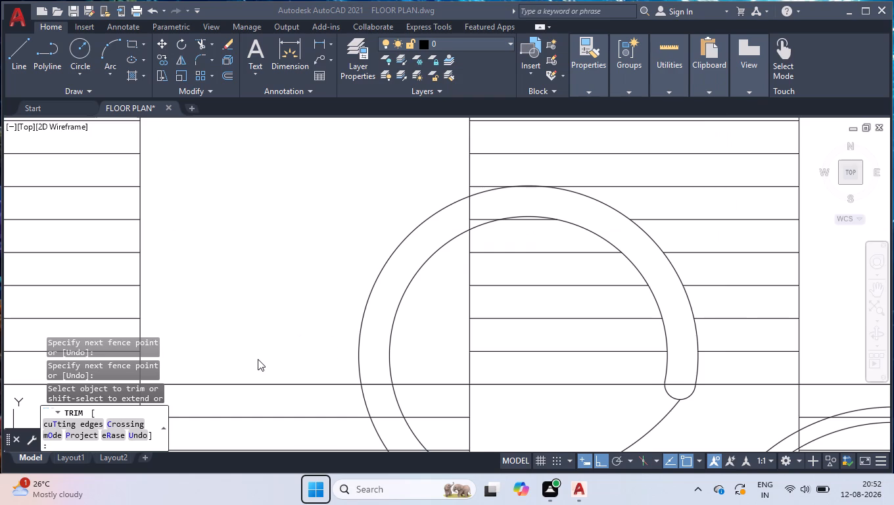
Trim the horizontal floor-pattern lines and the vertical tile edge crossing the seat of the round chair at the table's upper left.
click(265, 353)
text(TR)
key(Return)
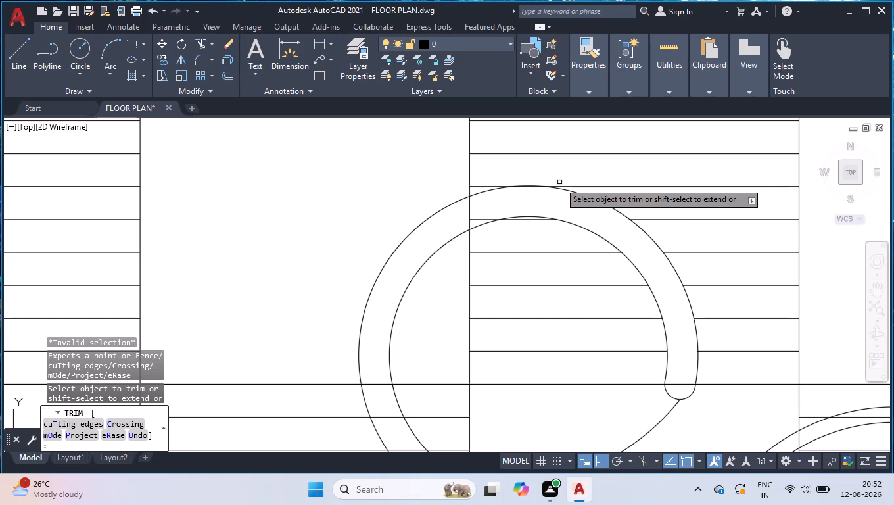
scroll(554, 173, down, 2)
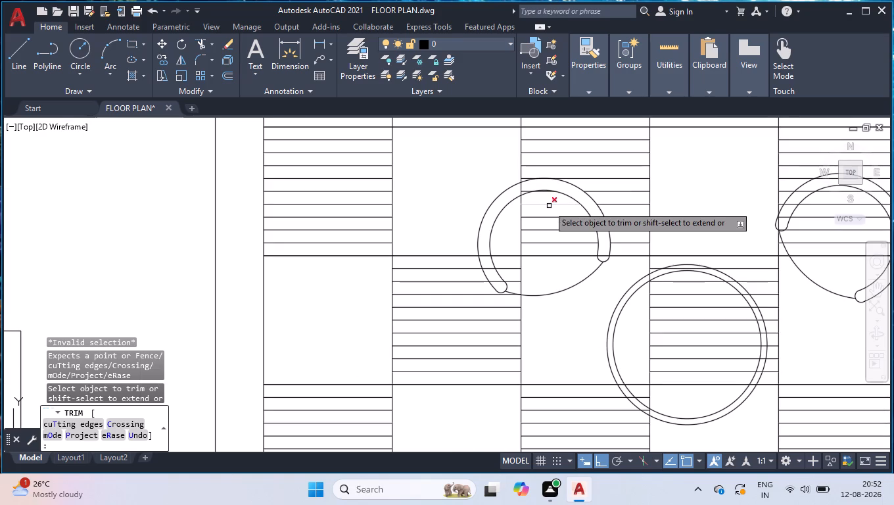
click(521, 187)
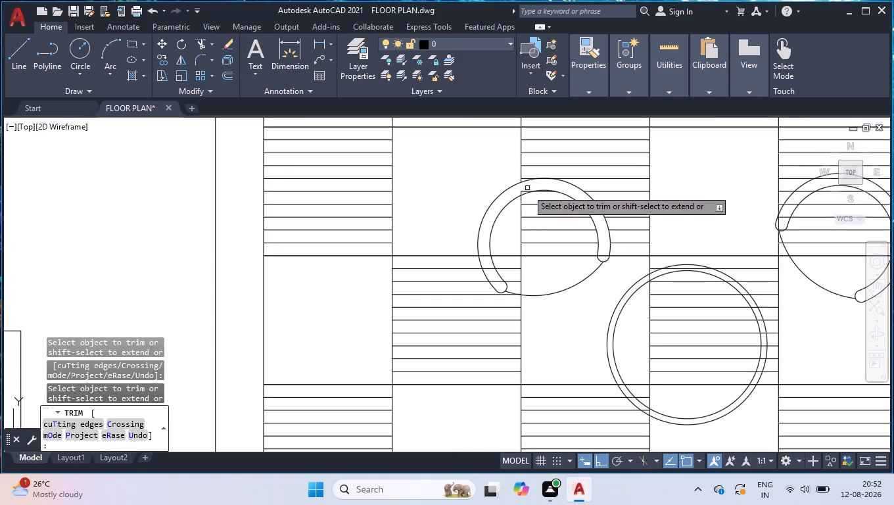
click(544, 200)
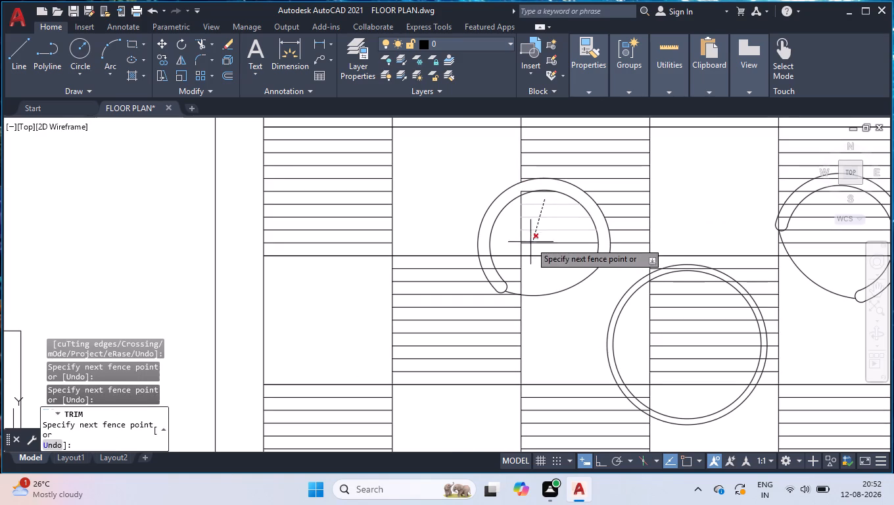
click(515, 246)
click(553, 218)
click(554, 249)
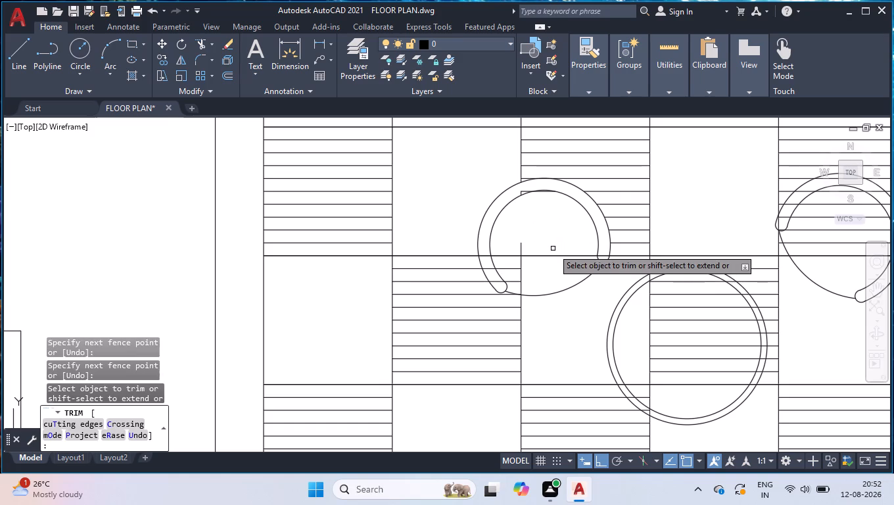
scroll(521, 188, up, 2)
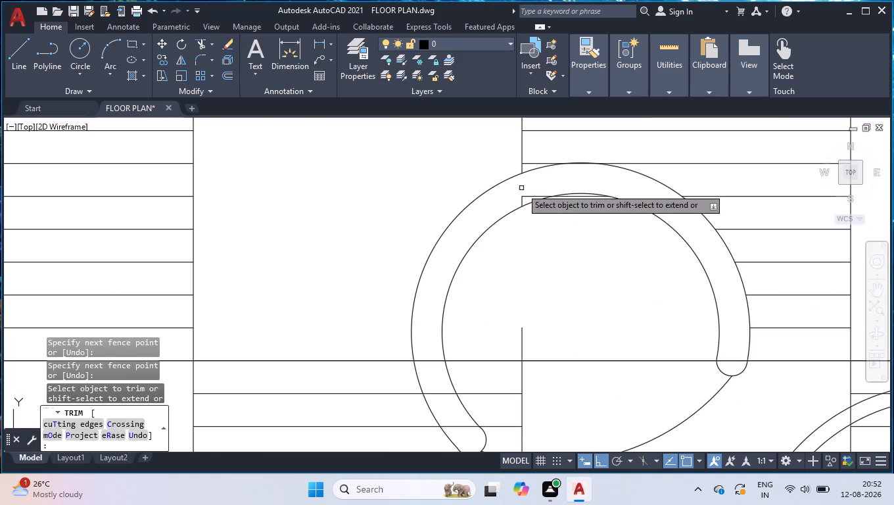
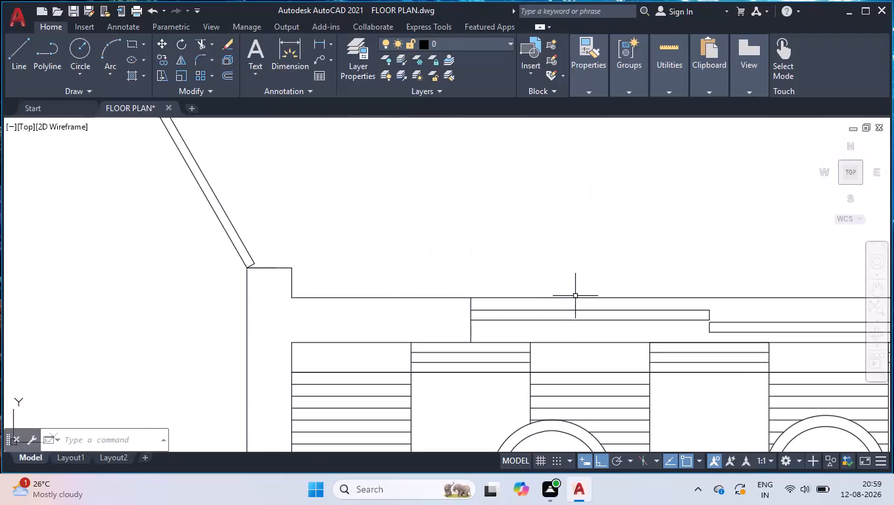
Set the colour of the two sliding panels' outlines, in the wall above the tiled seating area, to index colour 140.
click(720, 304)
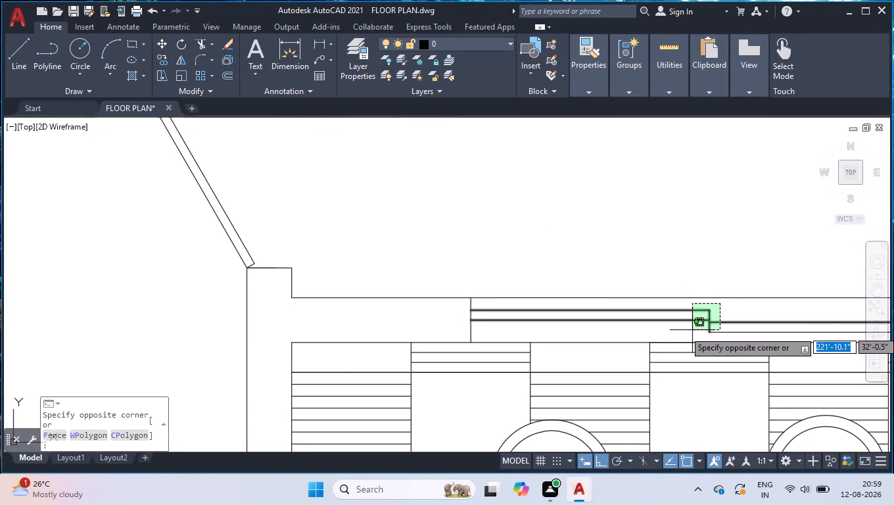
click(690, 335)
key(ctrl+1)
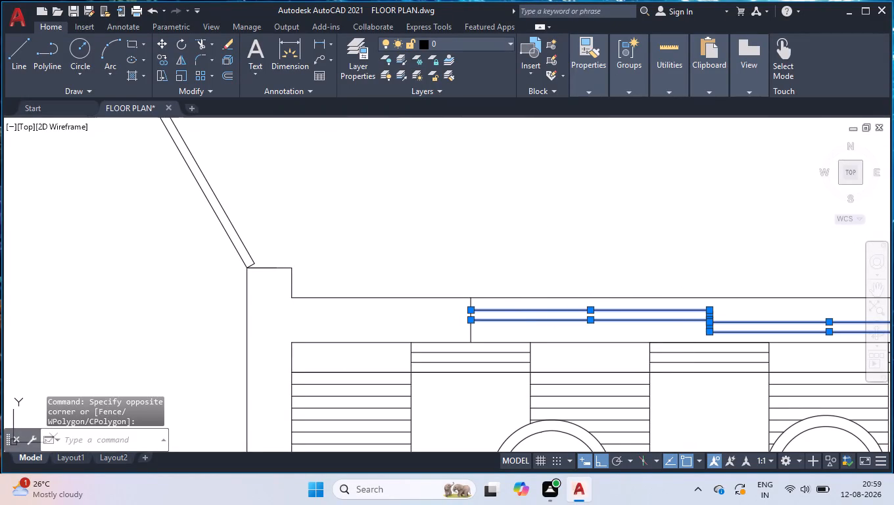
click(807, 226)
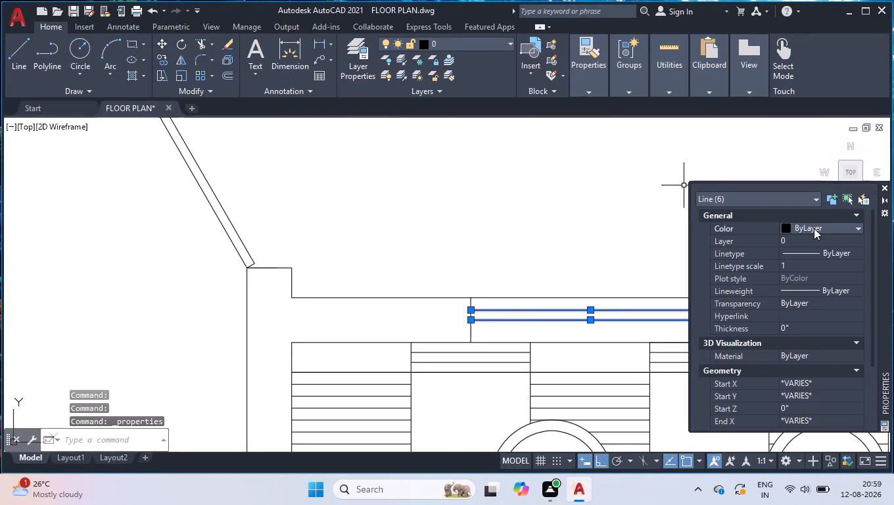
click(817, 228)
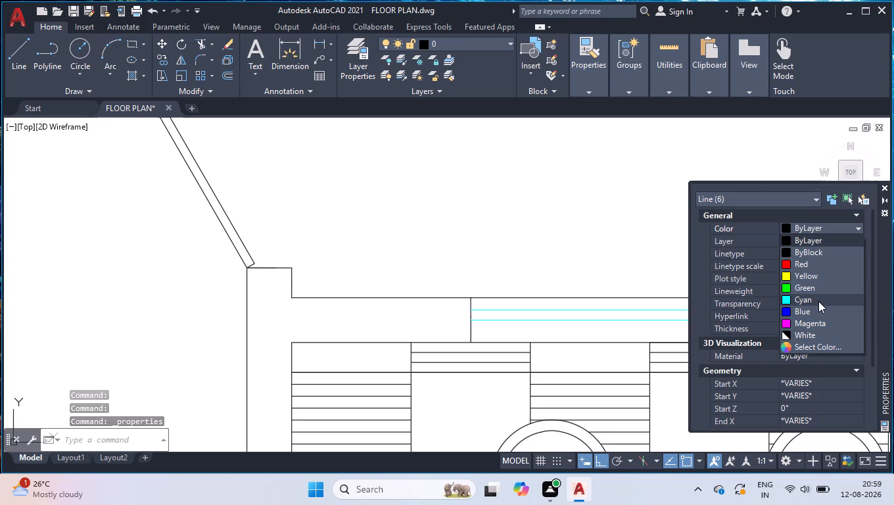
click(803, 345)
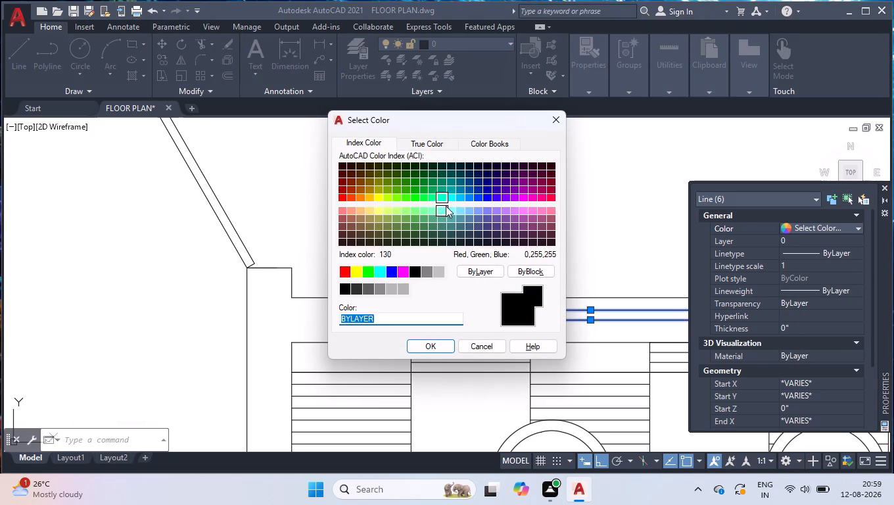
click(463, 197)
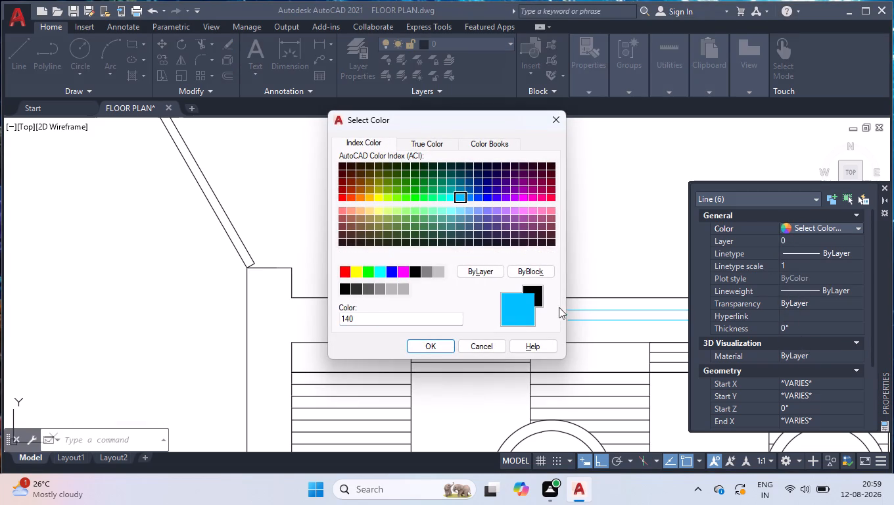
click(446, 348)
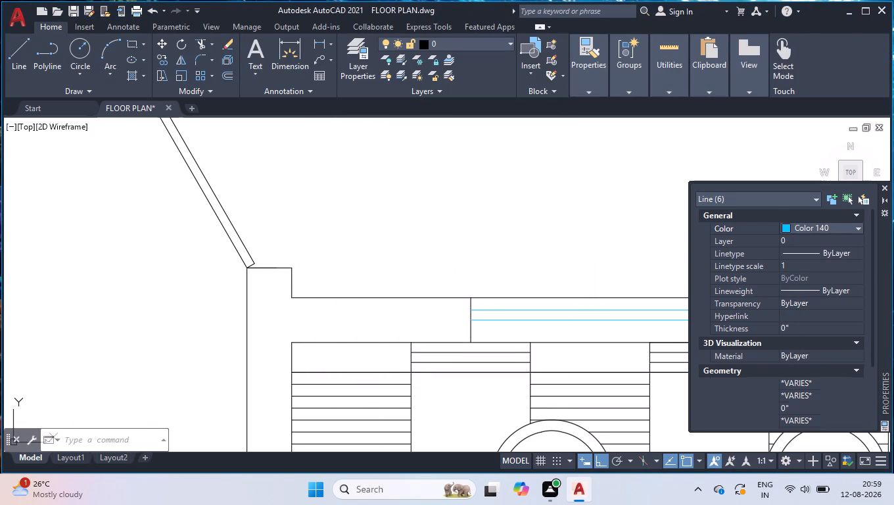
click(885, 188)
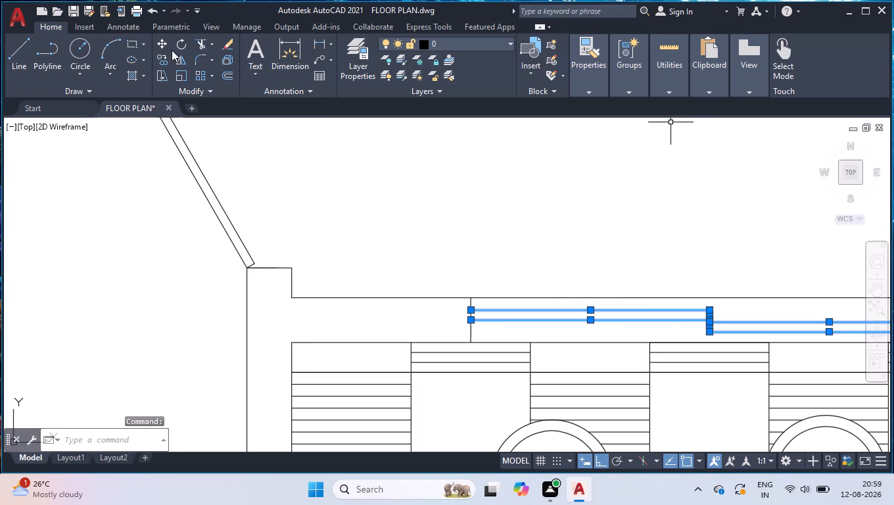
Hatch the interiors of both sliding panels with the SOLID pattern.
click(129, 74)
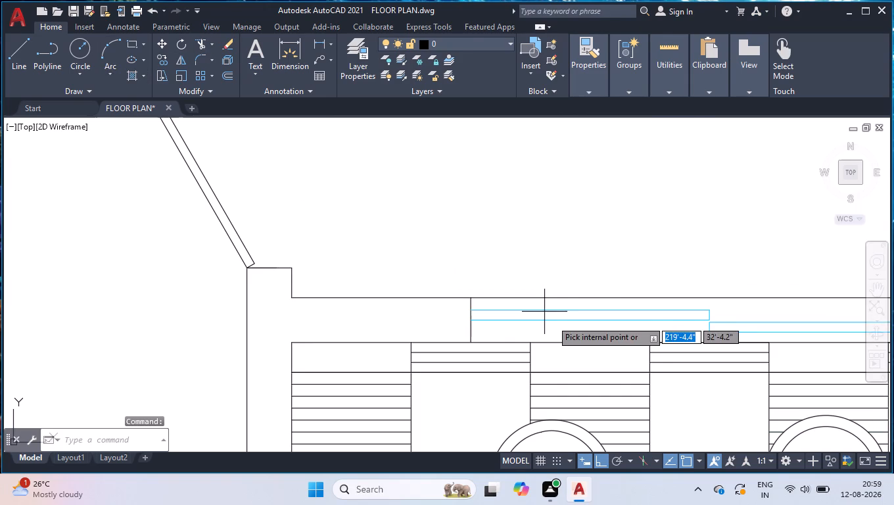
click(534, 317)
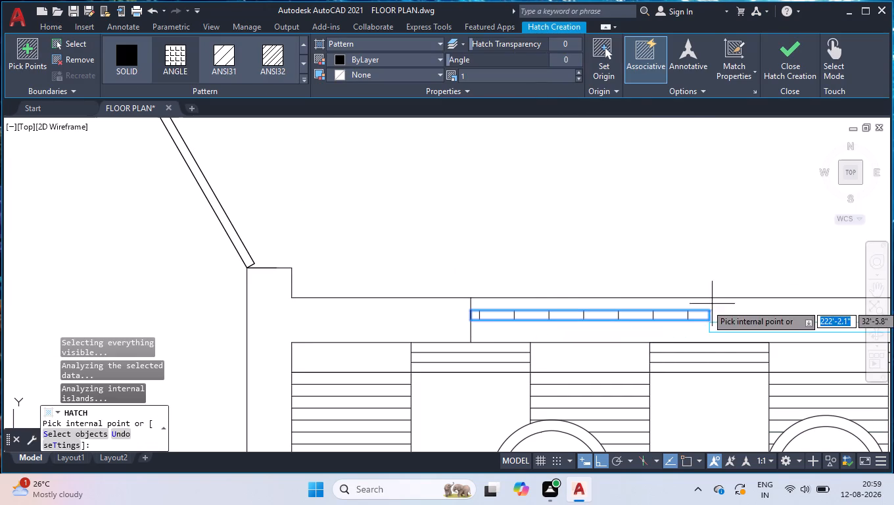
click(737, 330)
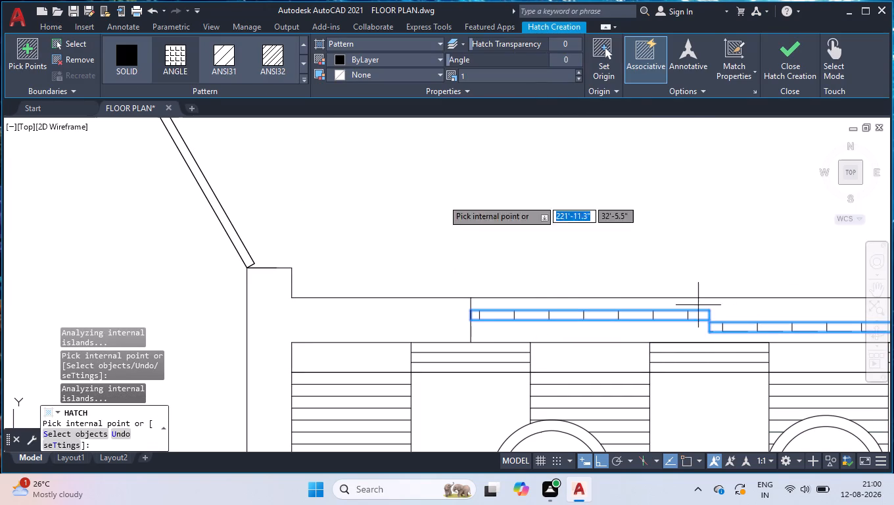
click(142, 55)
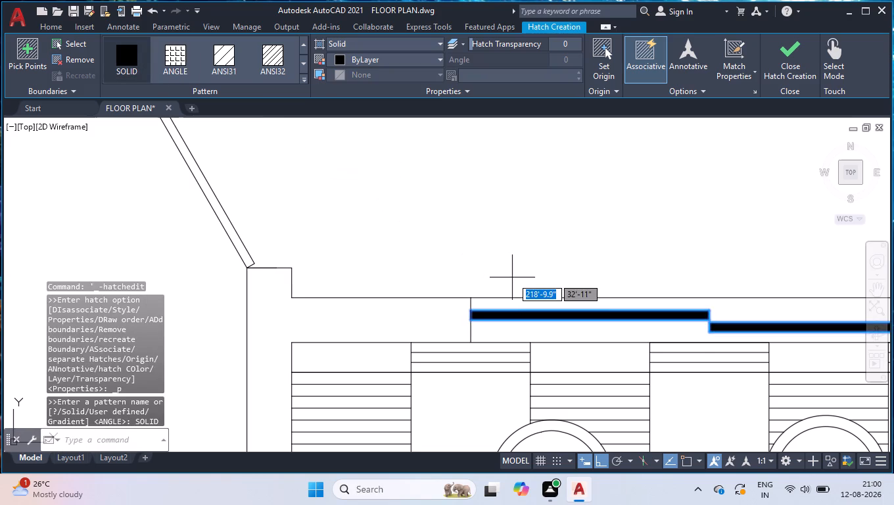
key(Escape)
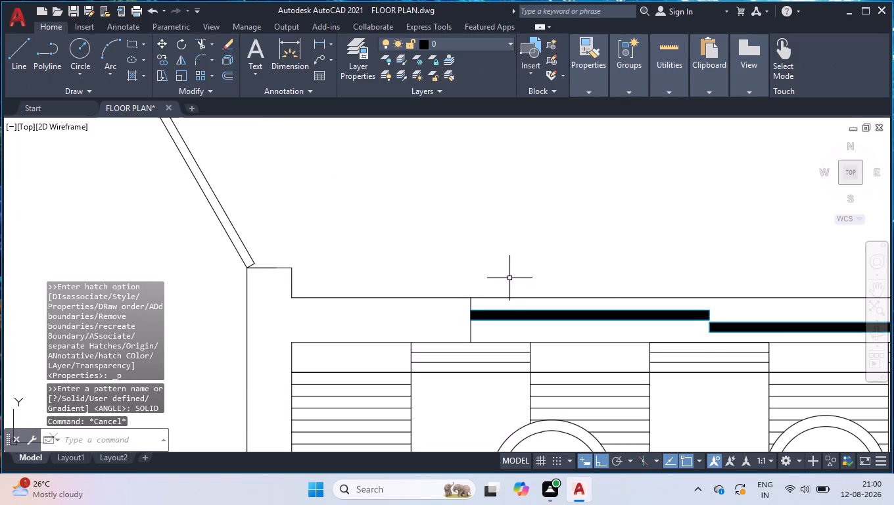
With nothing selected, set the drawing's current colour to Color 140.
key(ctrl+1)
click(851, 229)
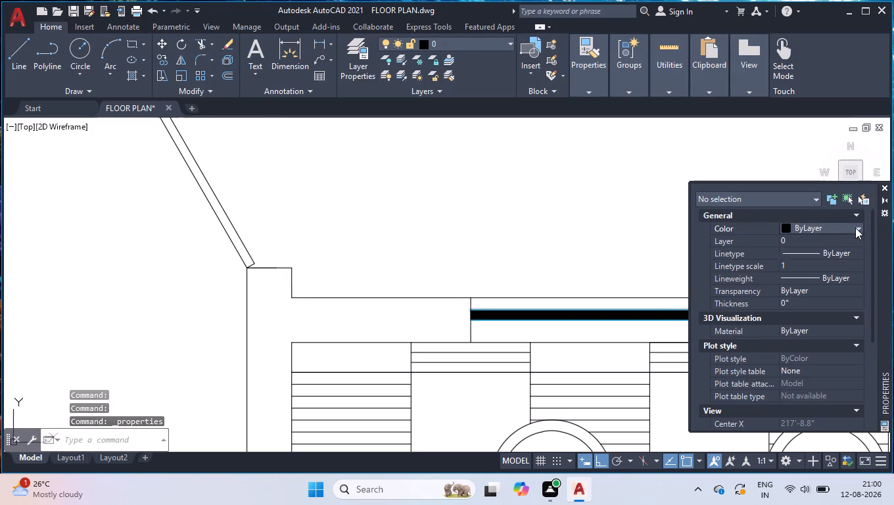
click(855, 228)
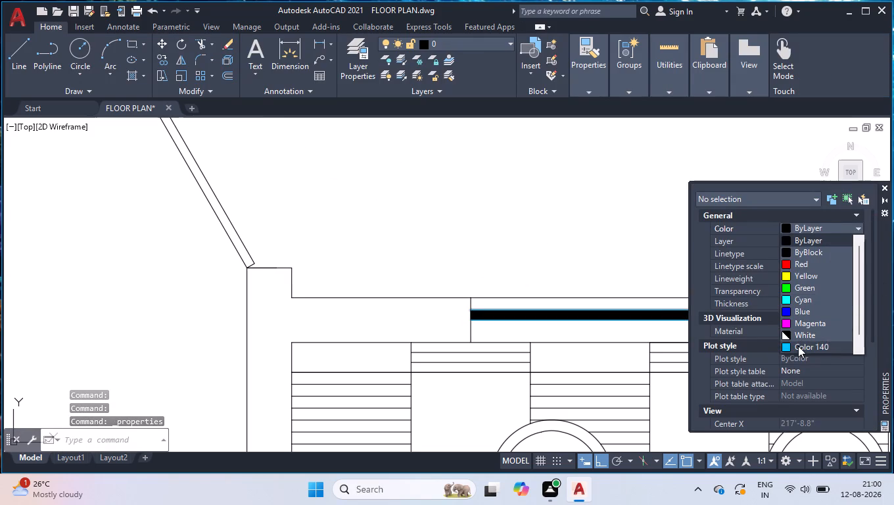
click(798, 346)
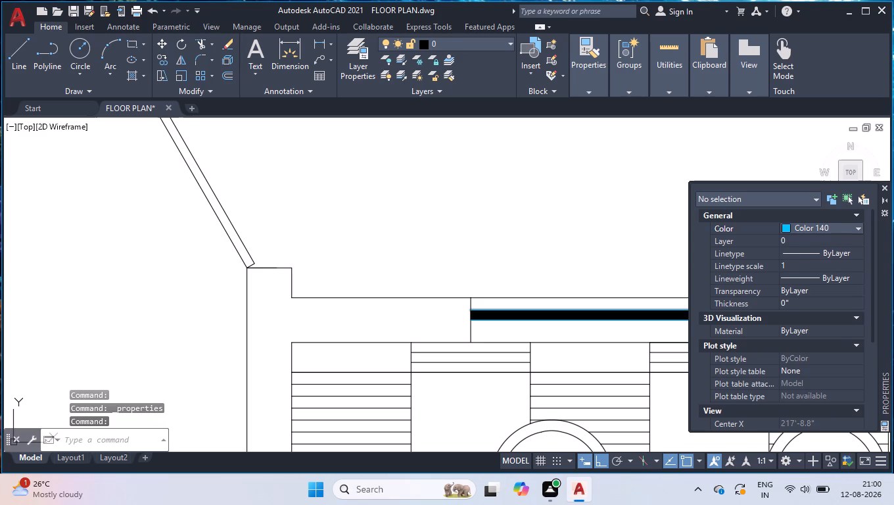
click(885, 186)
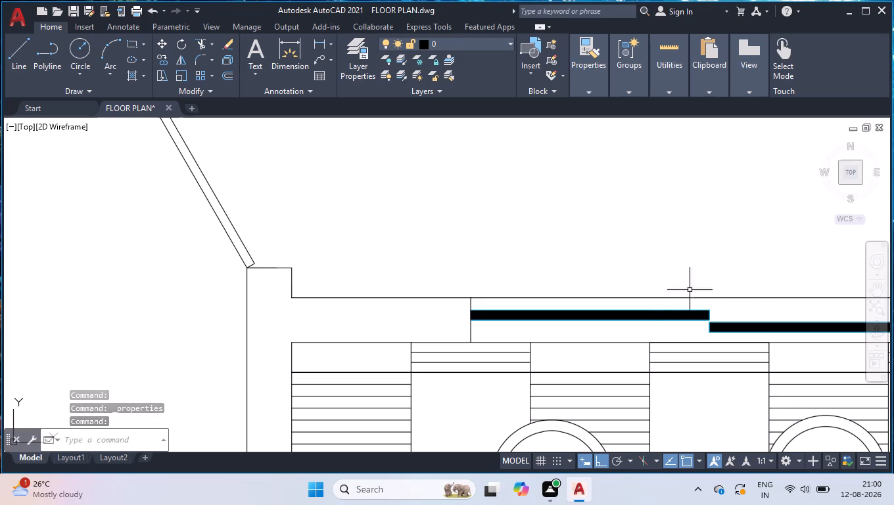
Change the solid hatch of the sliding panels to index colour 140.
click(661, 313)
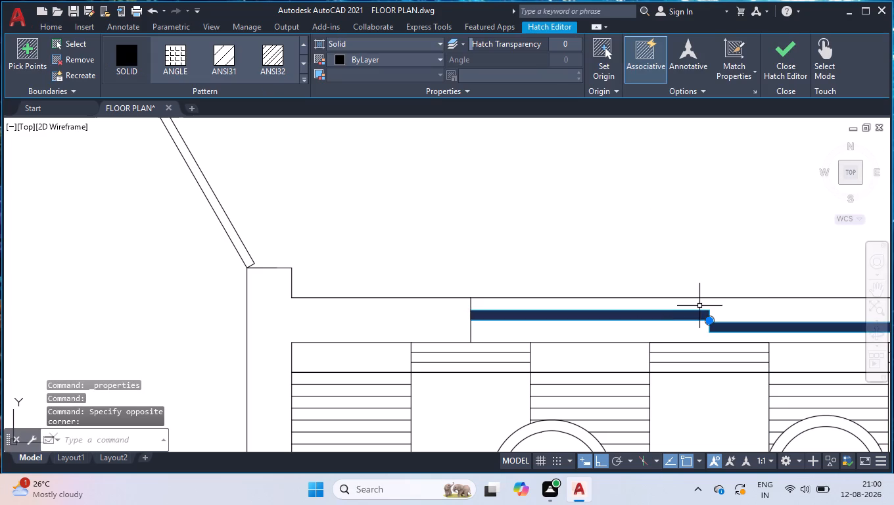
key(ctrl+1)
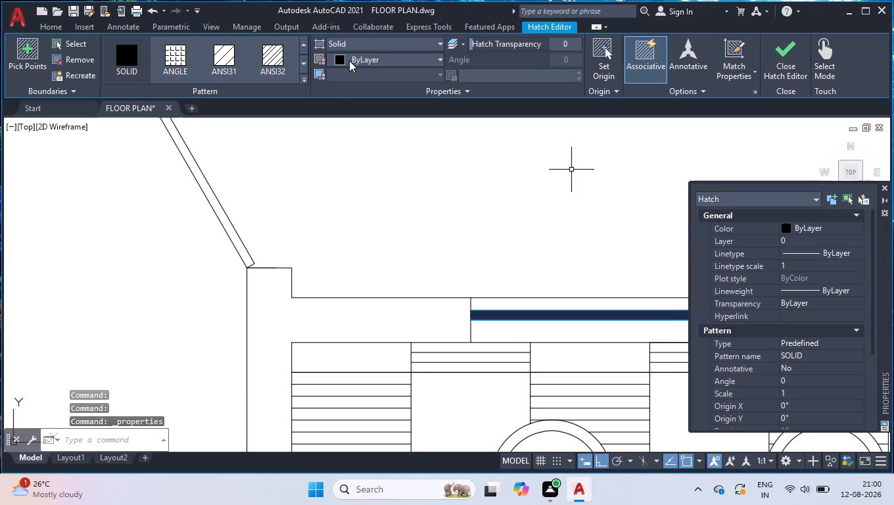
click(349, 60)
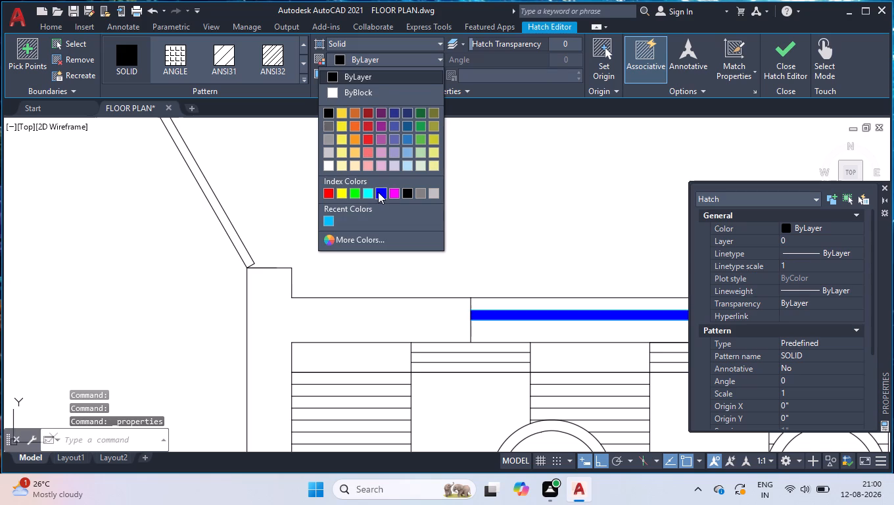
click(353, 241)
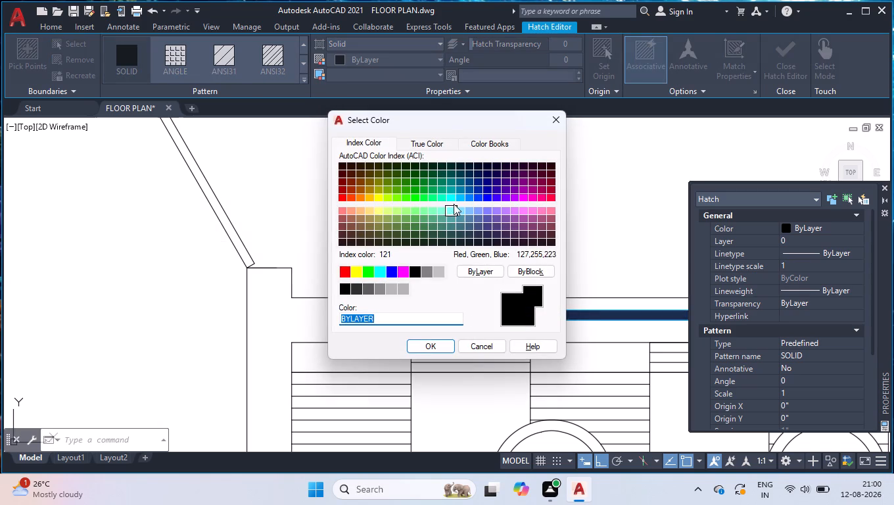
click(464, 197)
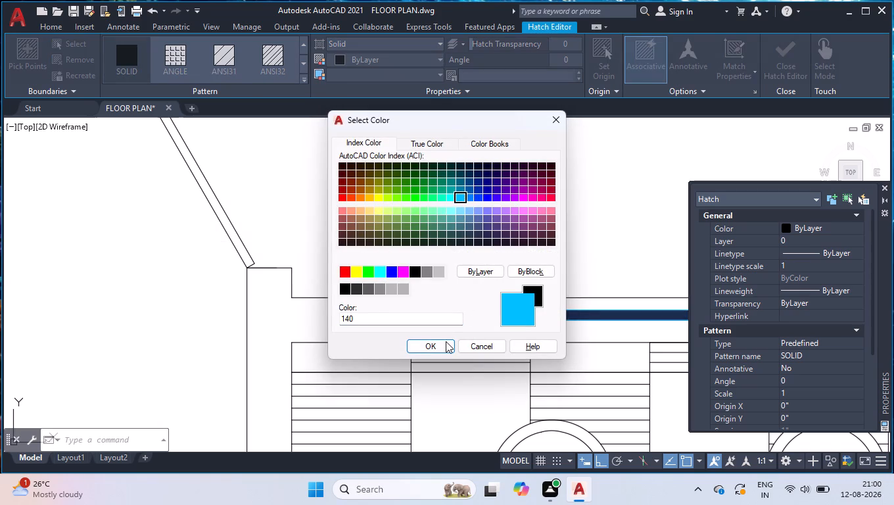
click(445, 342)
click(887, 187)
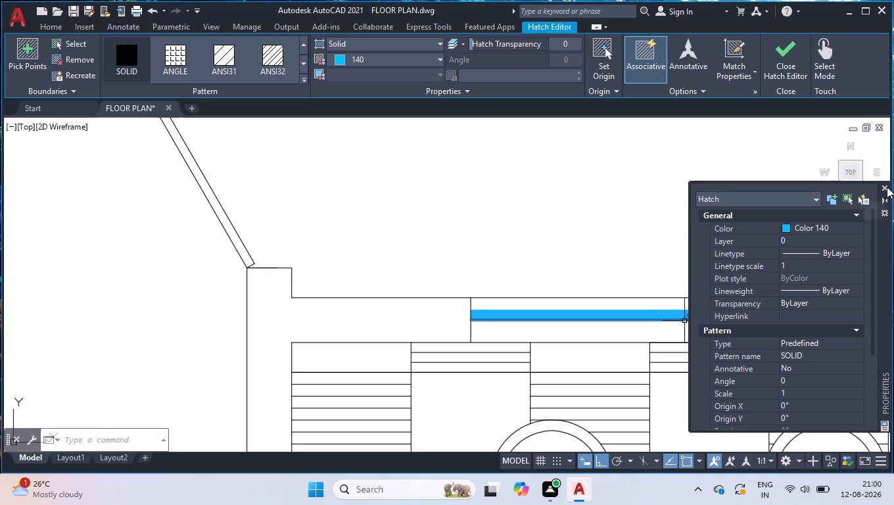
scroll(686, 217, down, 1)
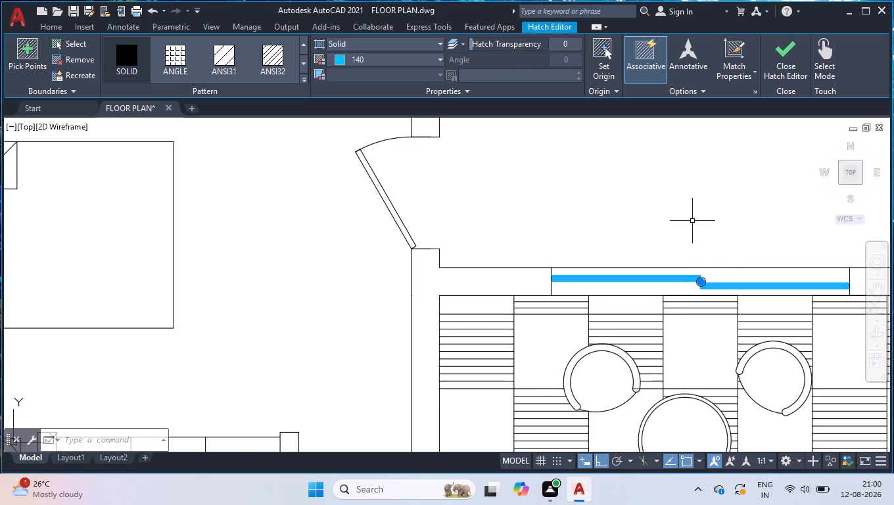
key(Escape)
Trim the vertical line beside the washbasin in the left bathroom, including its short piece within the wall below.
scroll(693, 221, down, 4)
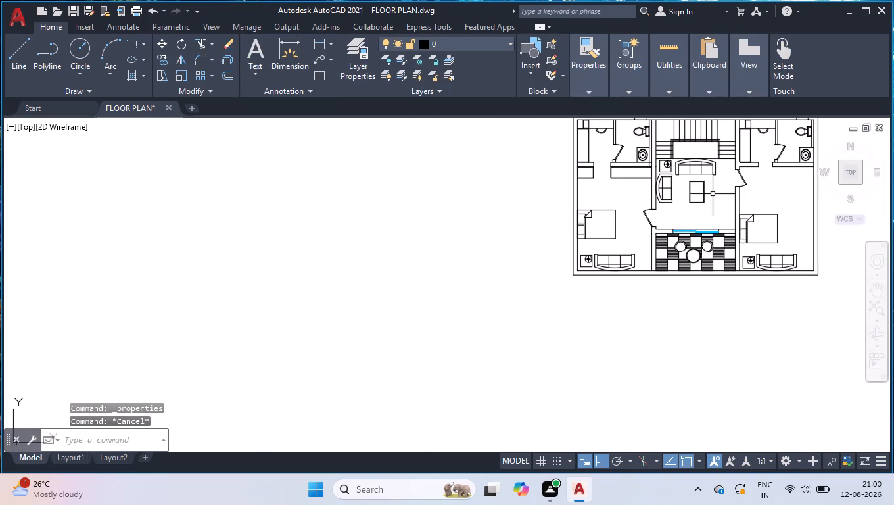
scroll(713, 197, down, 3)
scroll(743, 170, up, 4)
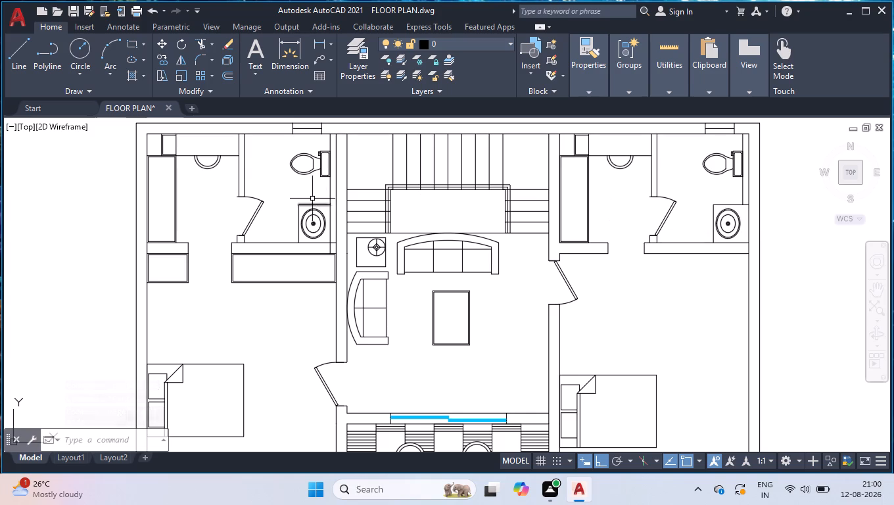
text(TR)
key(Return)
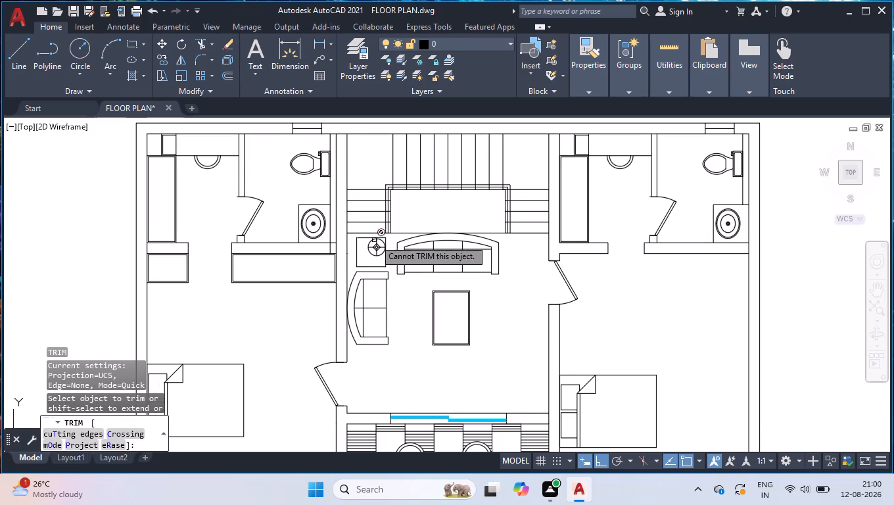
click(330, 226)
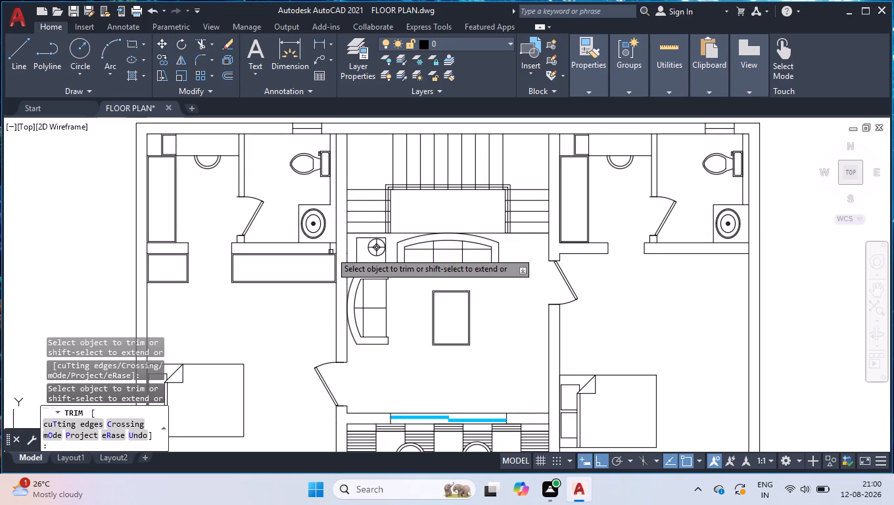
click(330, 251)
key(Escape)
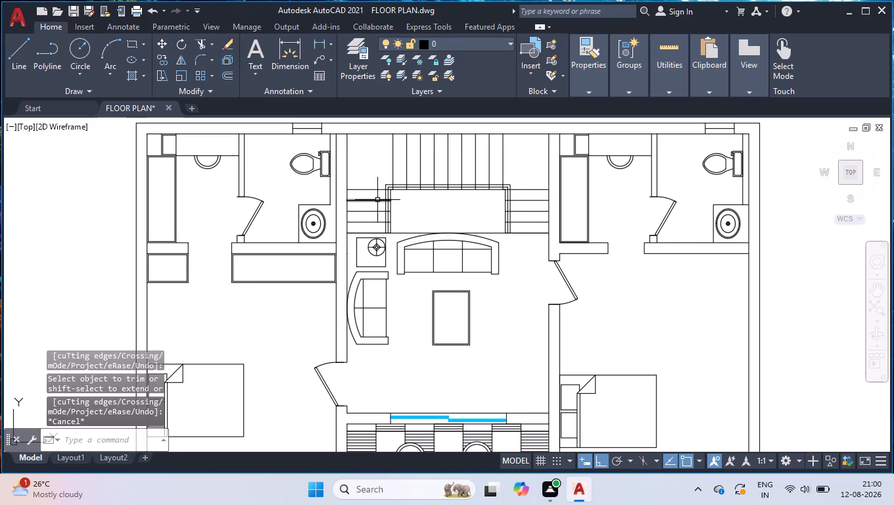
Extend the top edge of the left bathroom's washbasin counter to the adjacent wall line.
text(EX)
key(Return)
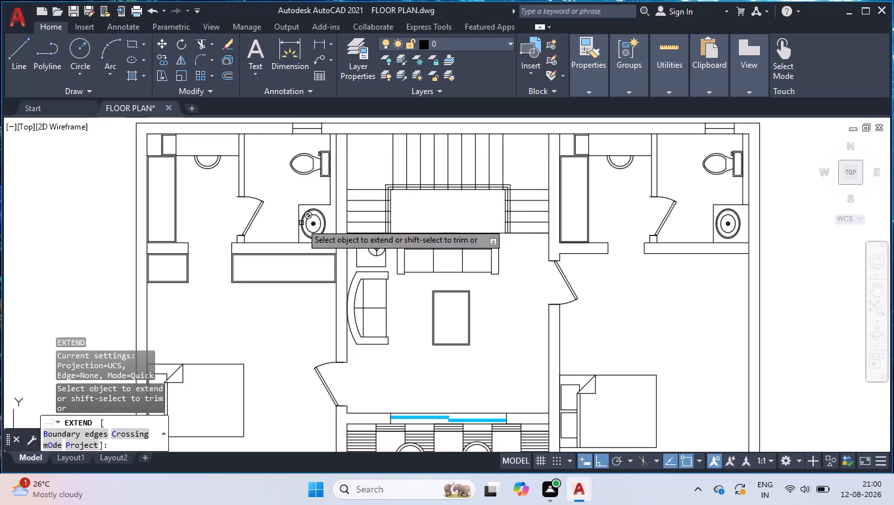
click(325, 206)
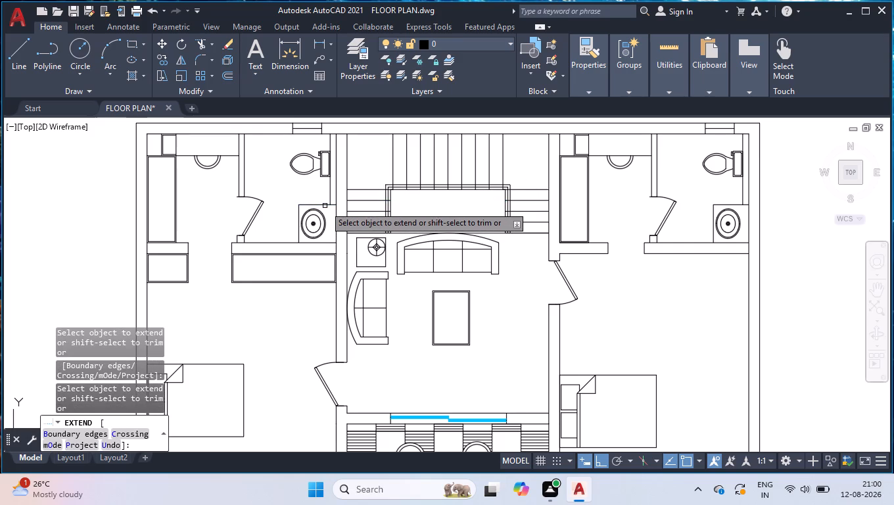
key(Escape)
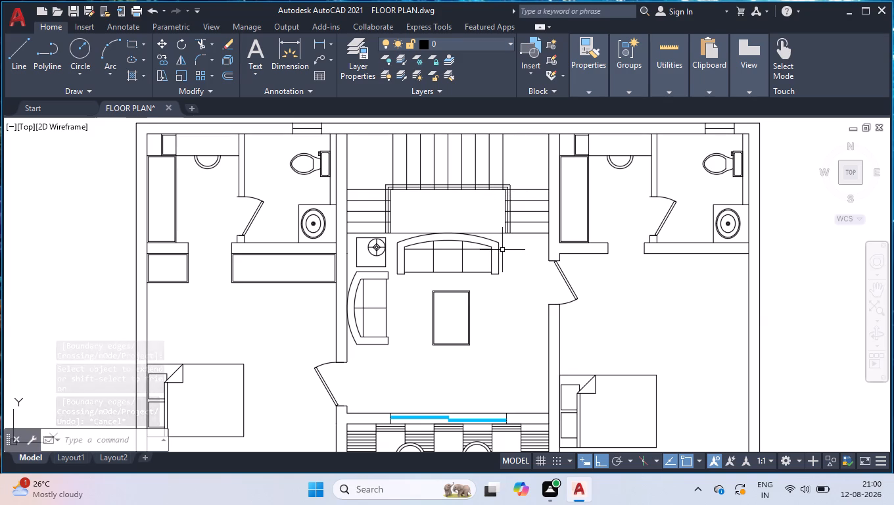
Extend the second and second-to-last vertical stair tread lines through the top exterior wall to its outer face.
scroll(513, 251, down, 2)
scroll(501, 208, up, 1)
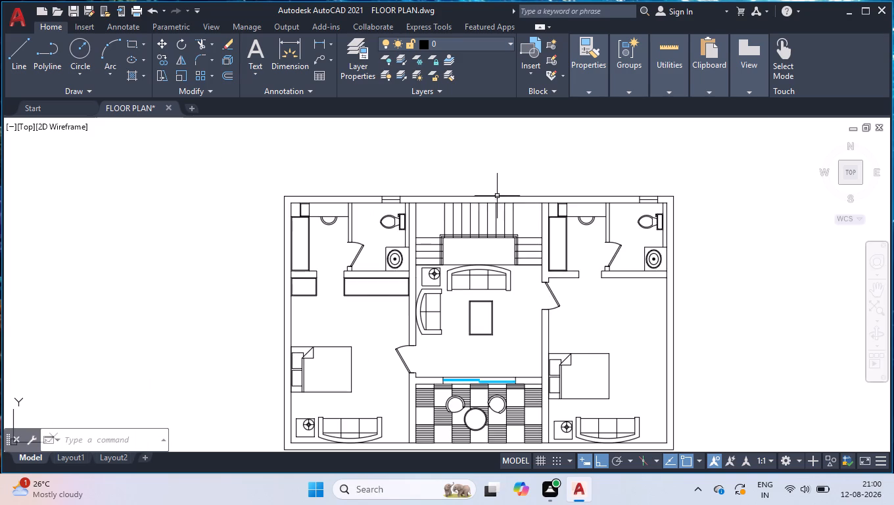
scroll(497, 193, up, 2)
key(e)
key(x)
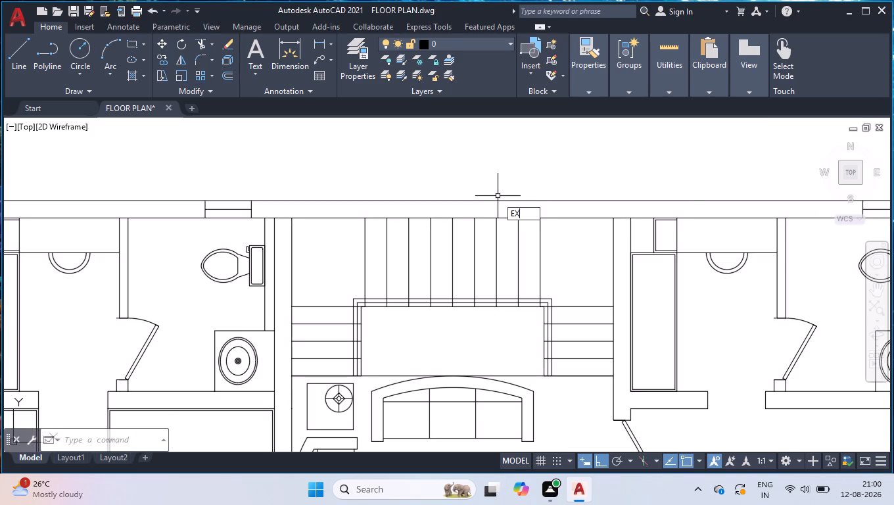
key(Return)
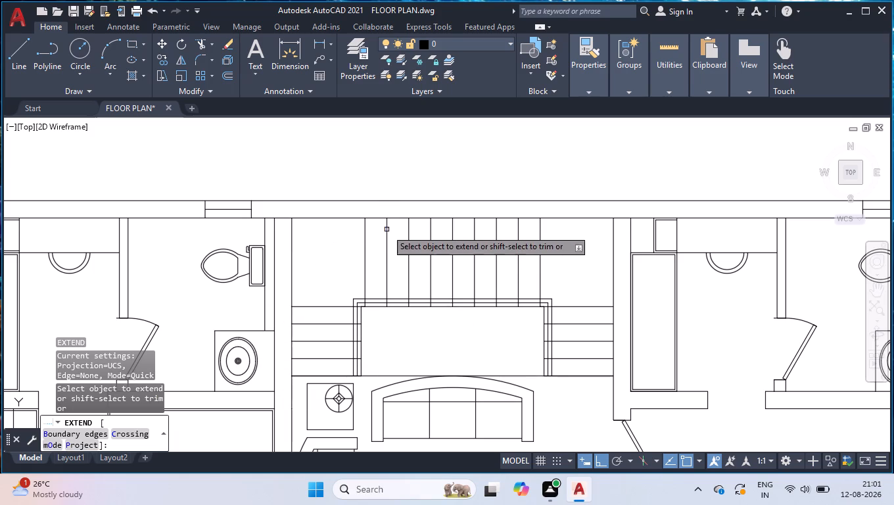
click(387, 227)
click(520, 239)
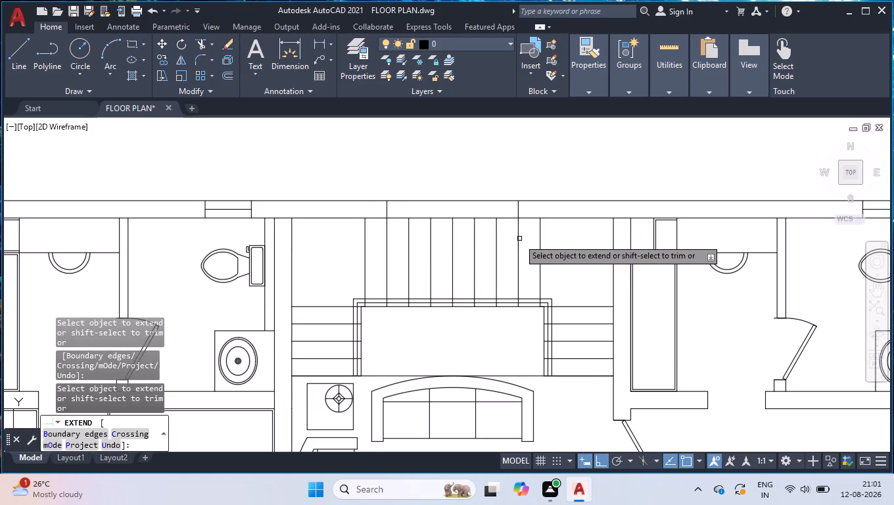
key(Escape)
Draw a horizontal line midway through the top wall's thickness above the stairs, joining the two extended lines, using M2P for its start.
key(l)
key(Return)
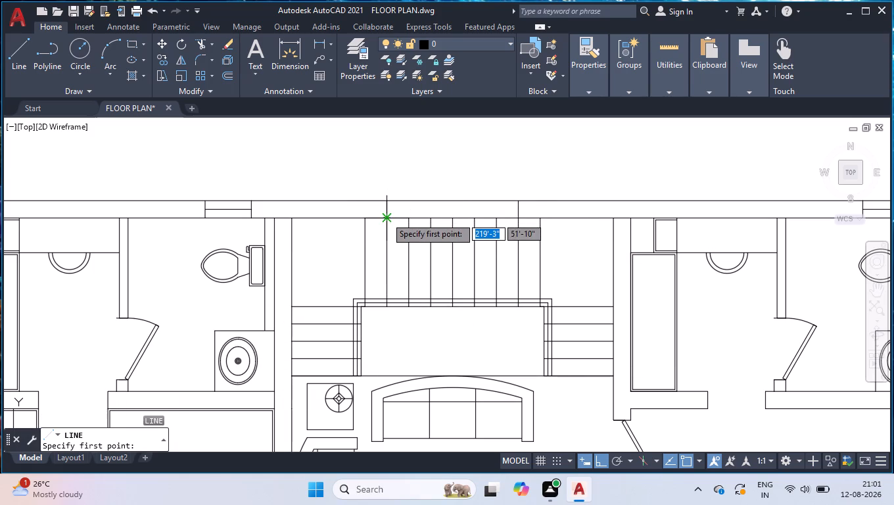
text(M2P)
key(Return)
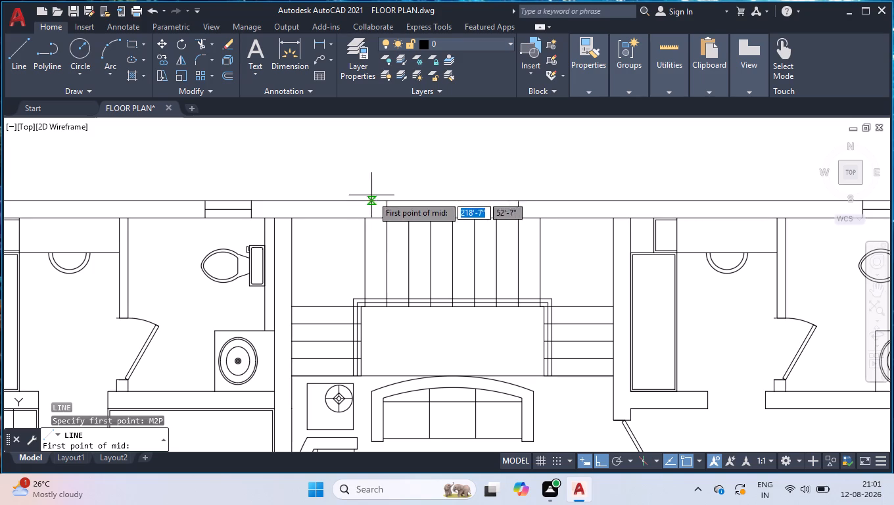
click(387, 199)
click(388, 217)
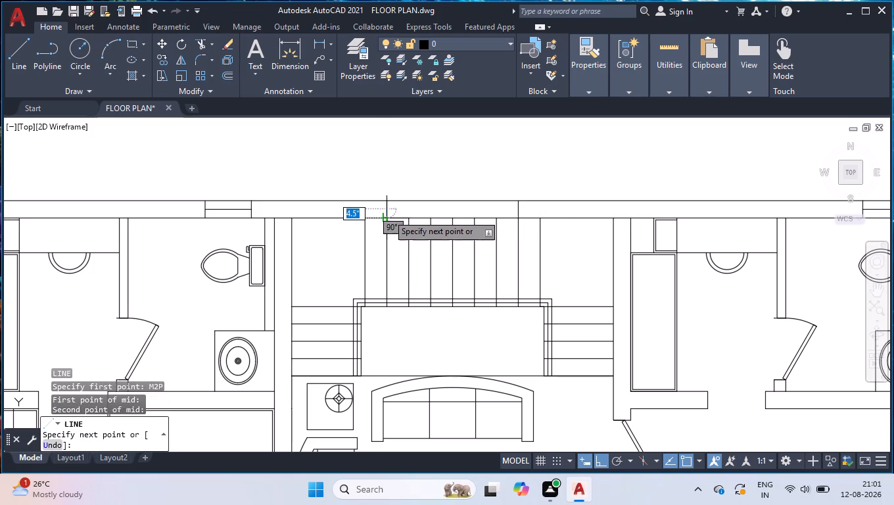
click(519, 209)
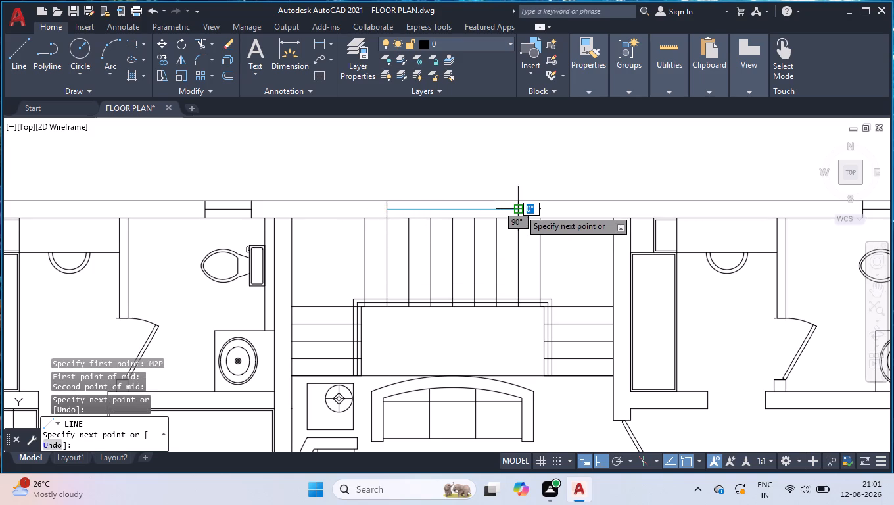
key(Escape)
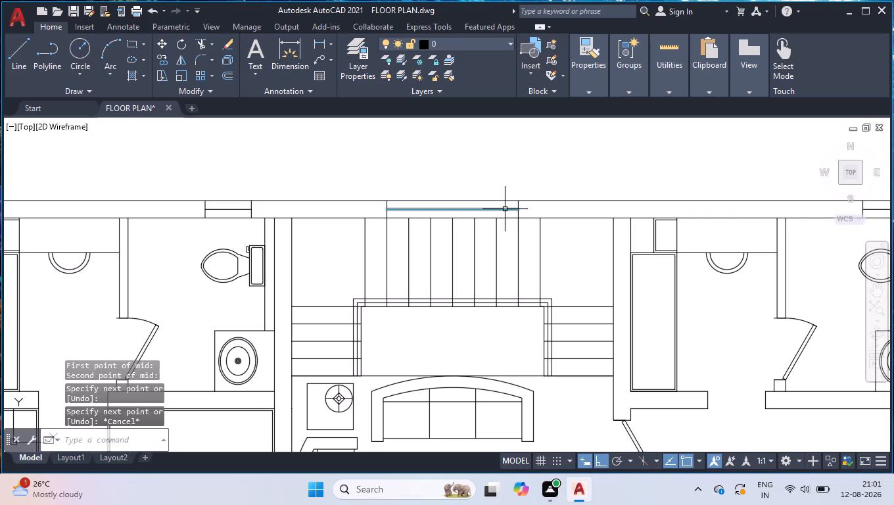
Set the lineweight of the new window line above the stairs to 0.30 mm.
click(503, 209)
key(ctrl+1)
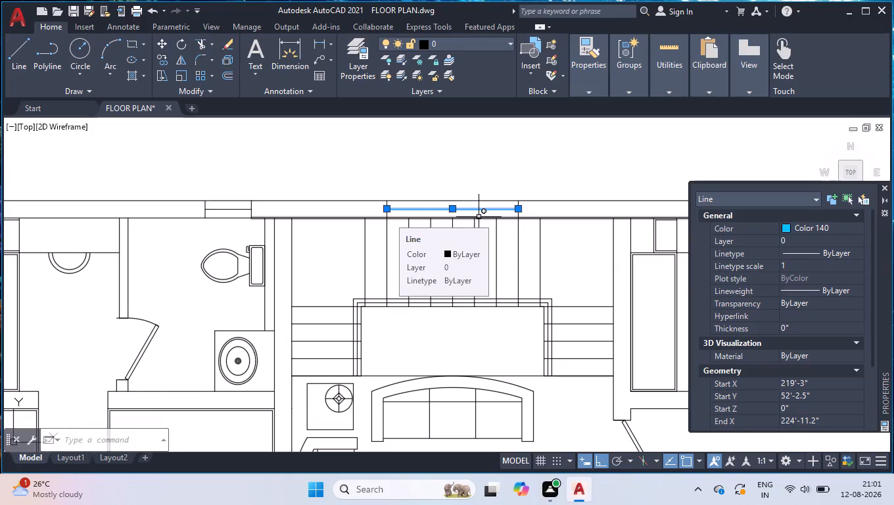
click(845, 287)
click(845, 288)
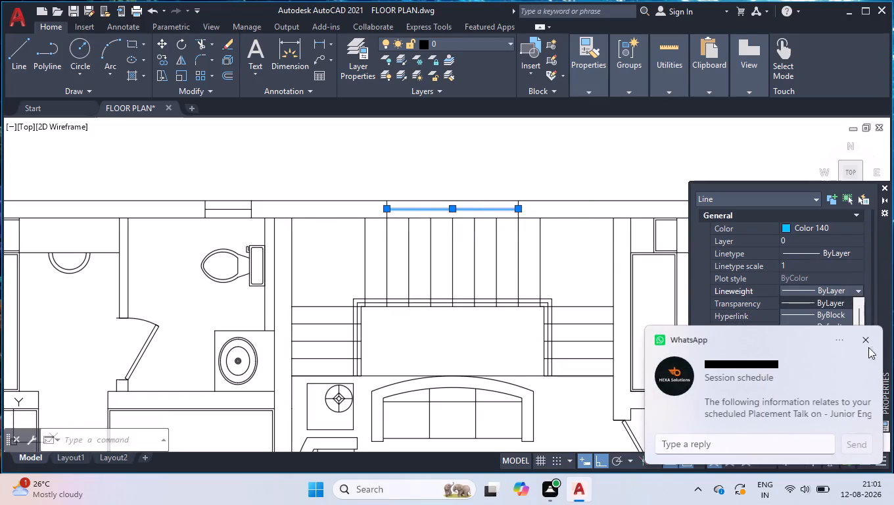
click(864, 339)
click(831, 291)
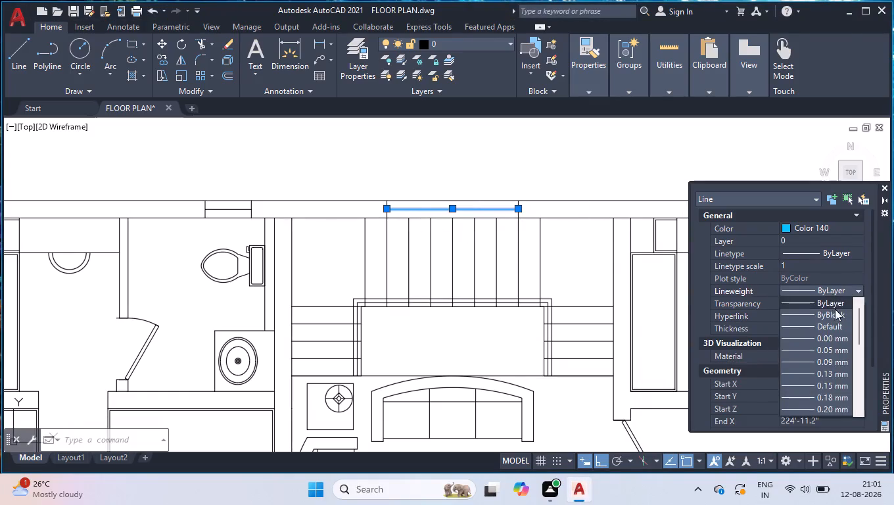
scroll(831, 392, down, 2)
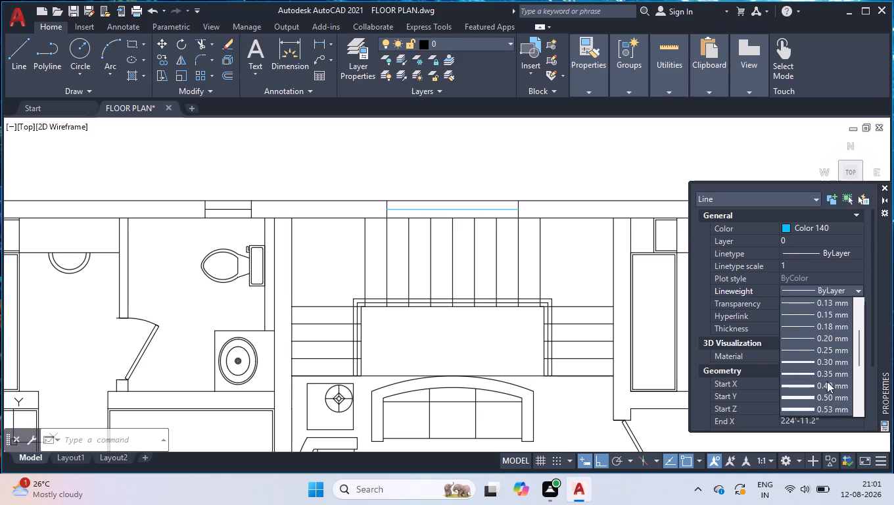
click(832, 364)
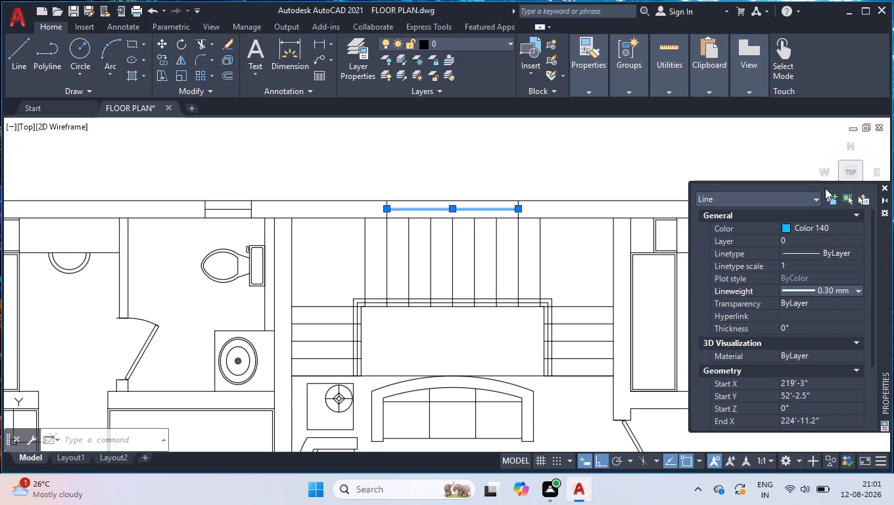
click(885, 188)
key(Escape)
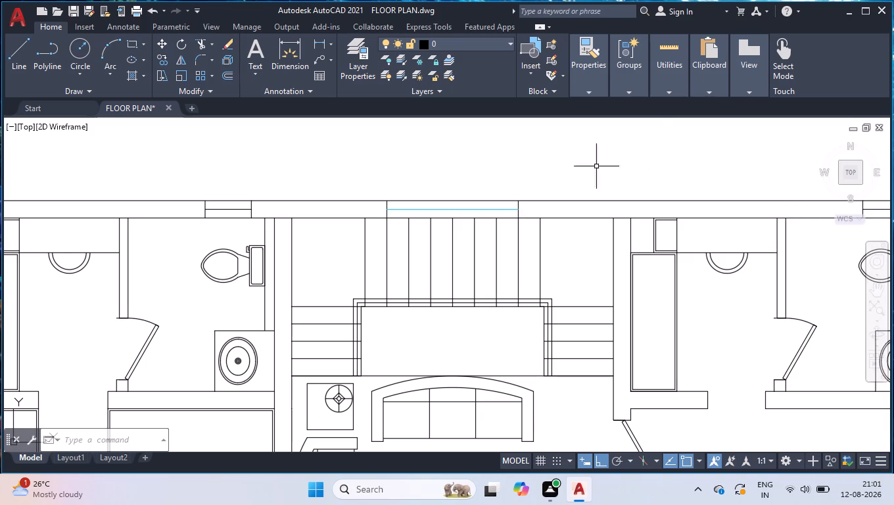
Set the lineweight of the window line above the stairs to 1.06 mm.
click(485, 208)
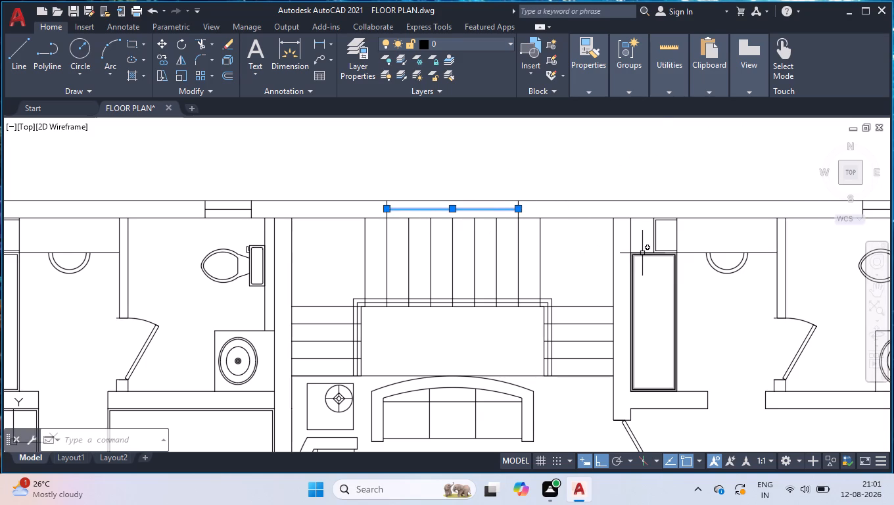
key(ctrl+1)
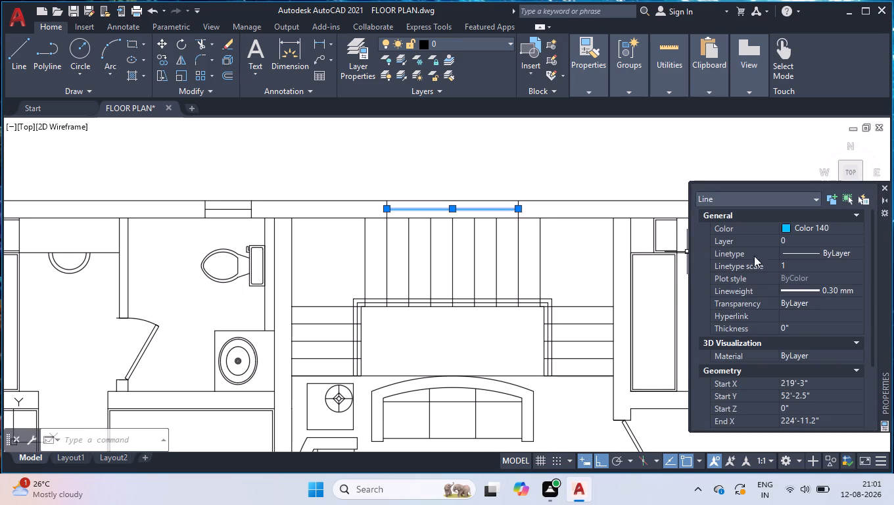
click(803, 292)
click(822, 293)
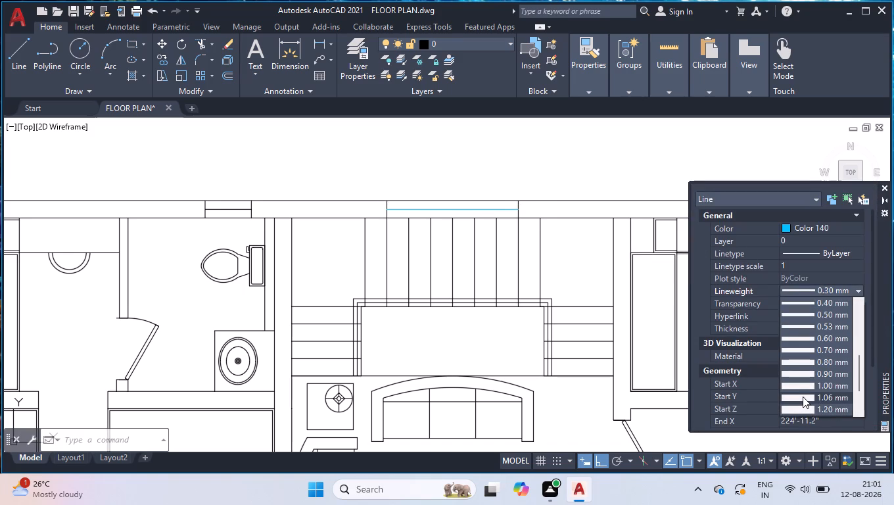
click(803, 397)
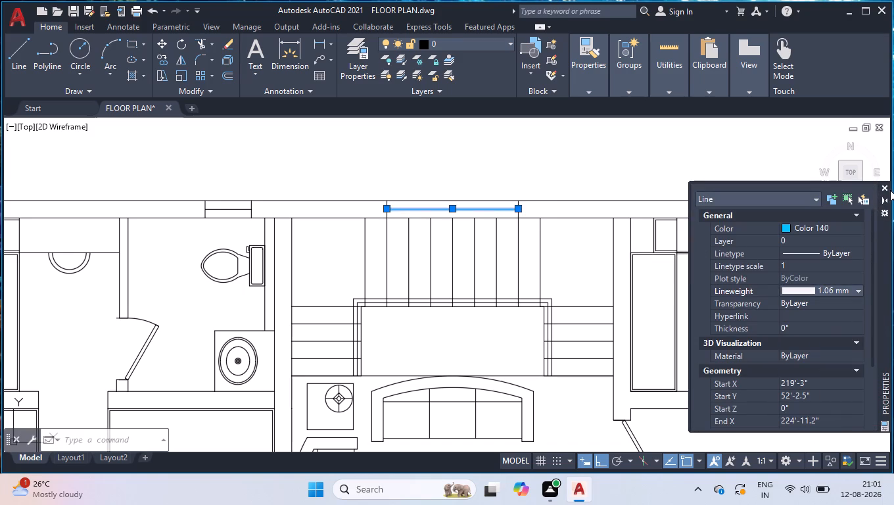
click(886, 186)
key(Escape)
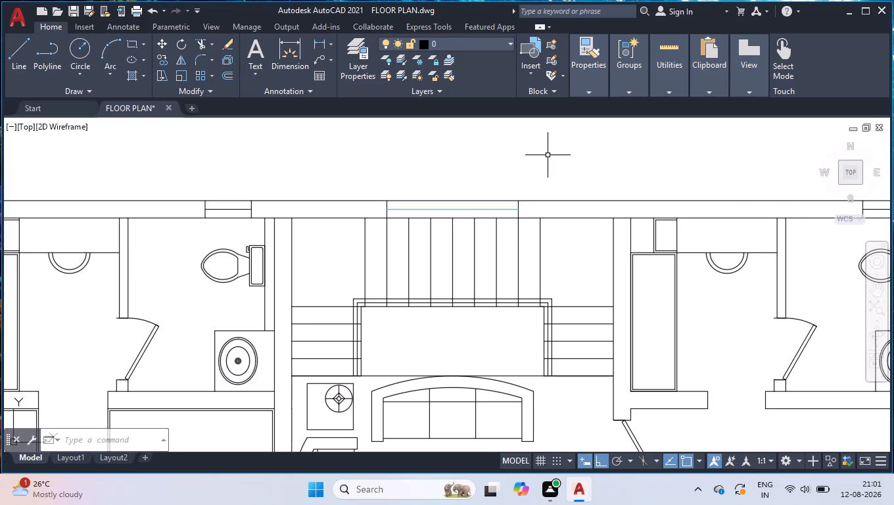
Set the drawing's current lineweight to 0.35 mm in millimetres and turn on lineweight display.
text(LW)
key(Return)
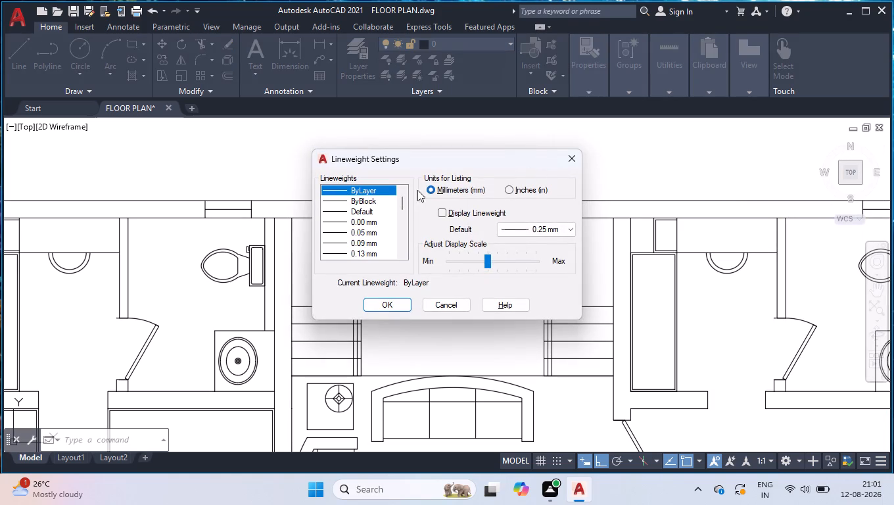
scroll(372, 208, down, 4)
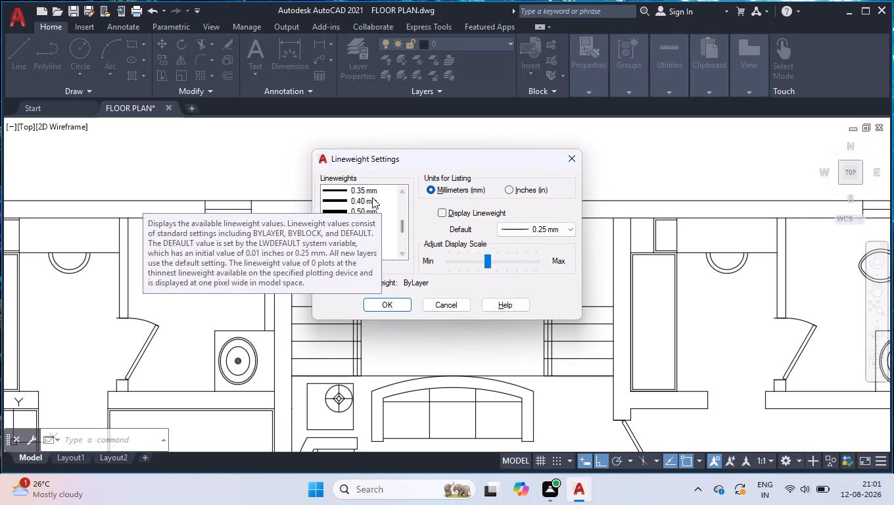
click(371, 193)
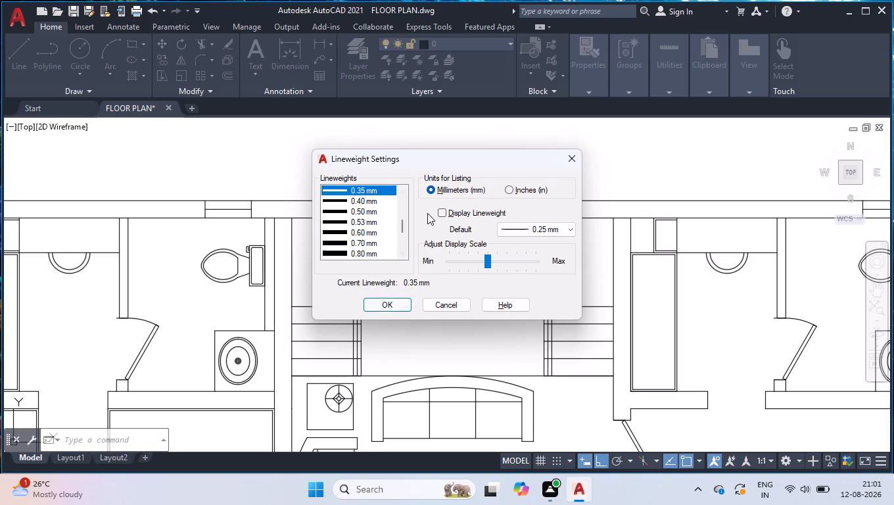
click(439, 208)
click(389, 302)
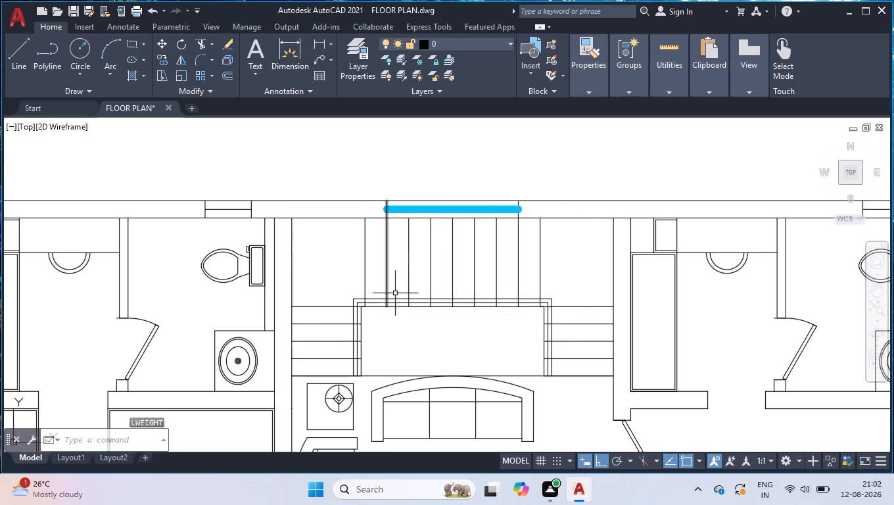
Set the drawing's current lineweight to 0.25 mm, keeping lineweight display on.
click(475, 212)
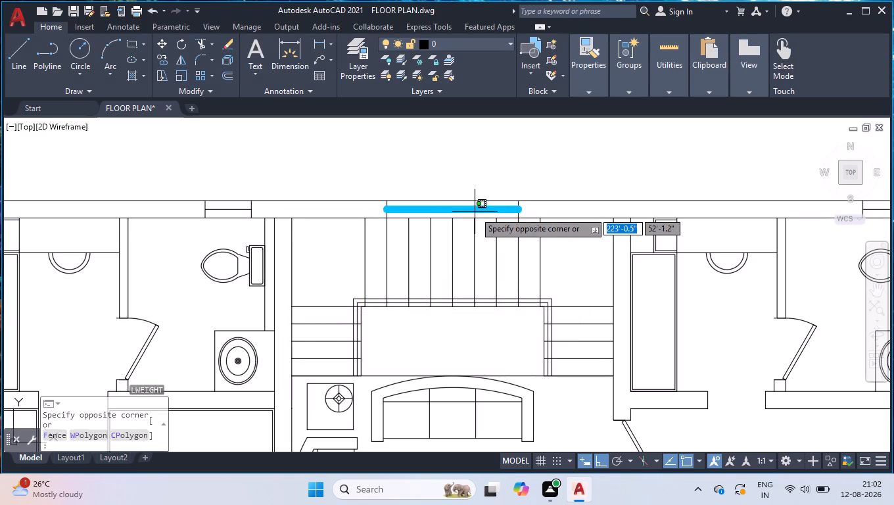
click(476, 210)
click(478, 207)
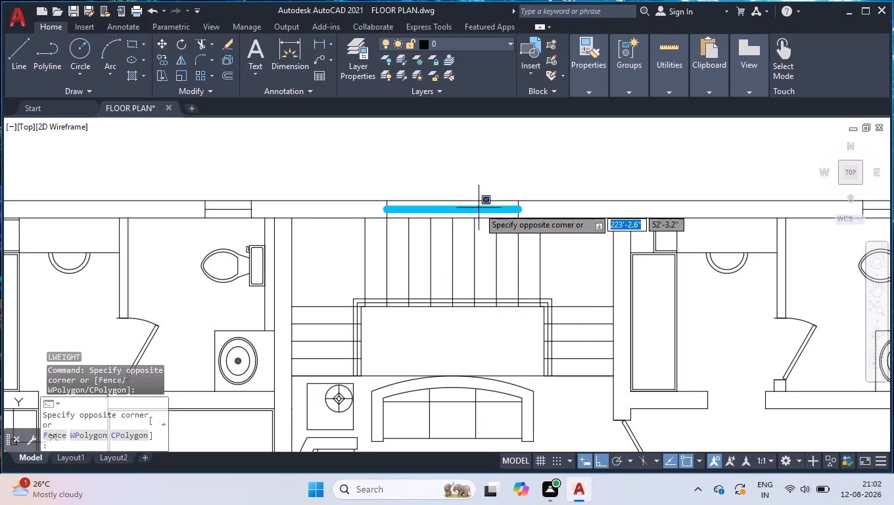
click(480, 205)
click(481, 206)
click(484, 214)
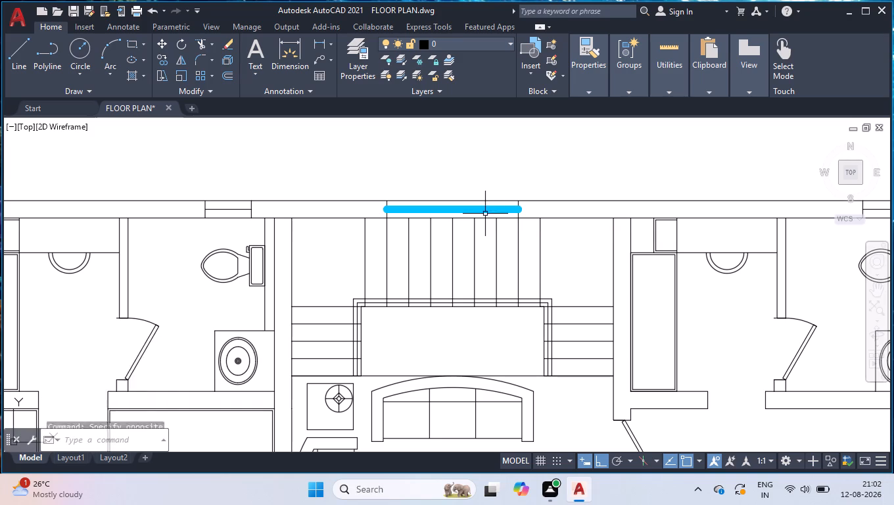
click(497, 210)
text(LW)
key(Return)
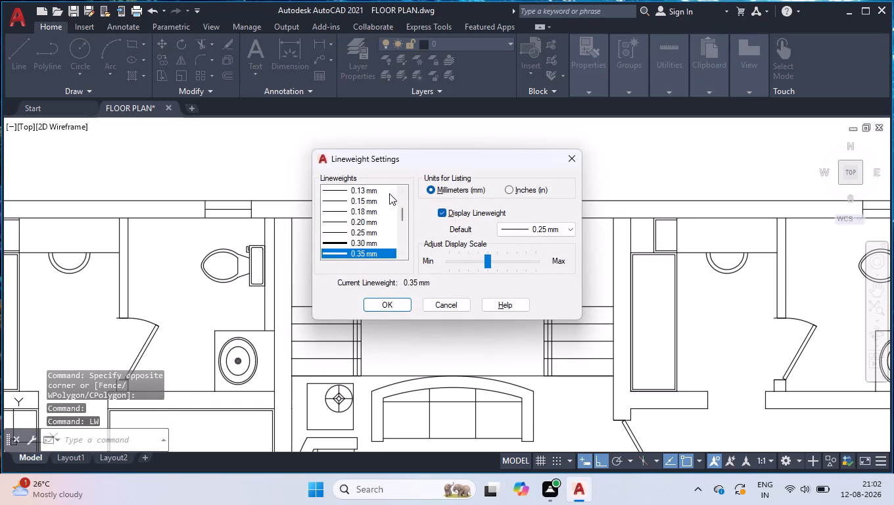
click(346, 232)
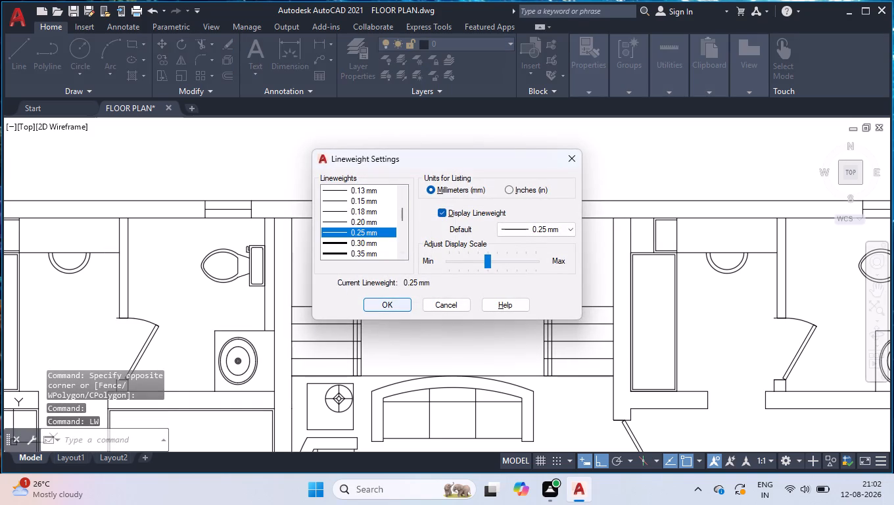
click(400, 308)
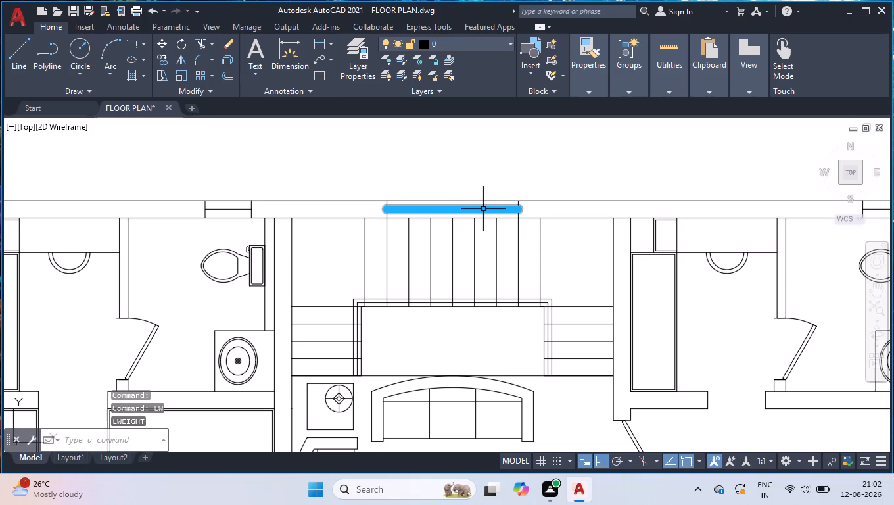
Check the lineweight of the window line above the stairs in its properties.
click(482, 208)
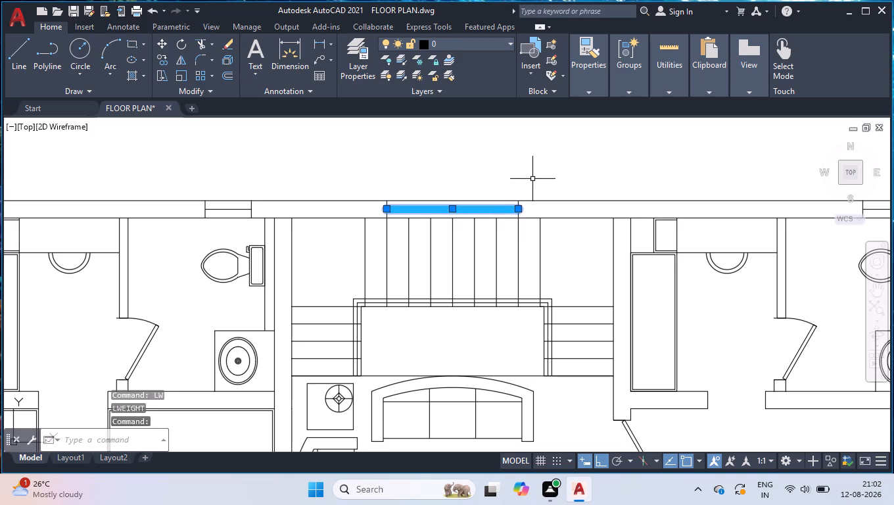
key(ctrl+1)
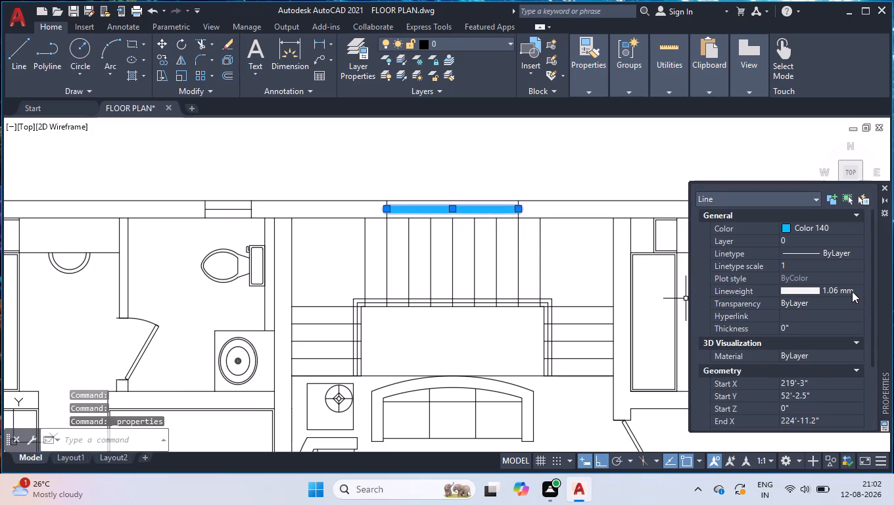
click(887, 187)
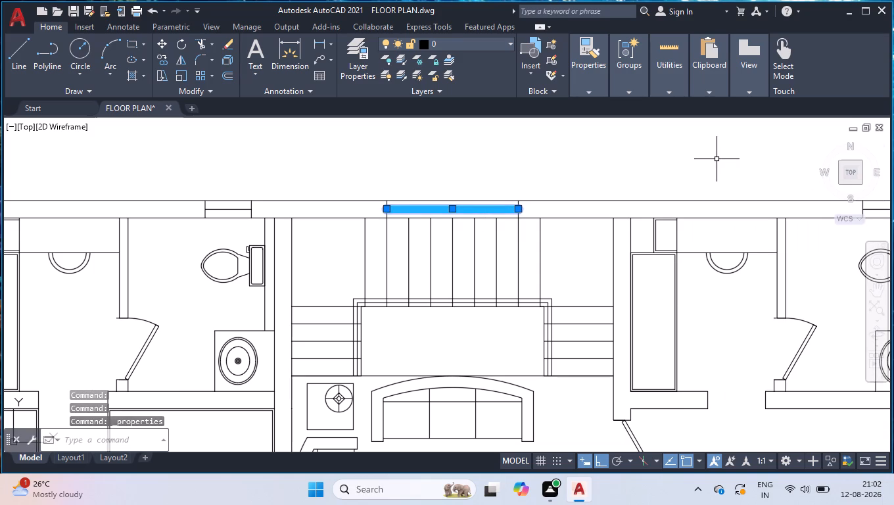
Switch the lineweight units to inches and set the drawing's current lineweight to 0.007 in, keeping lineweight display on.
text(LW)
key(Return)
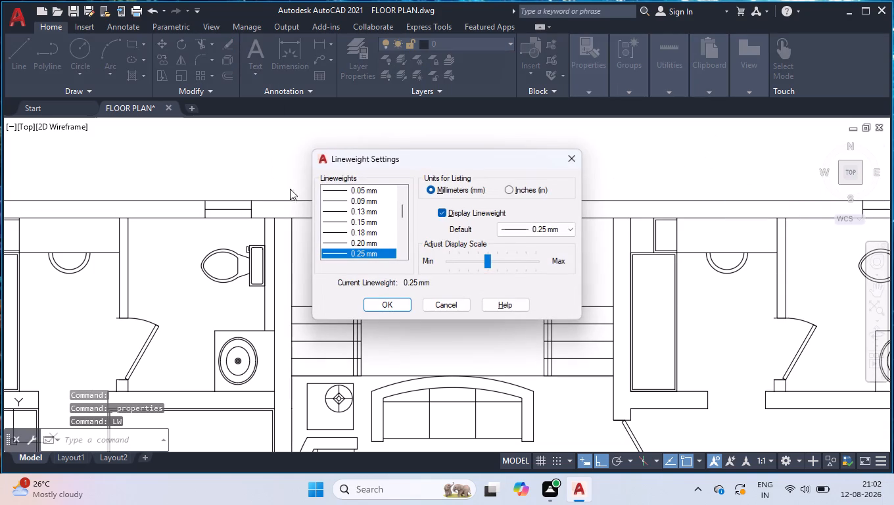
drag(439, 160, 187, 184)
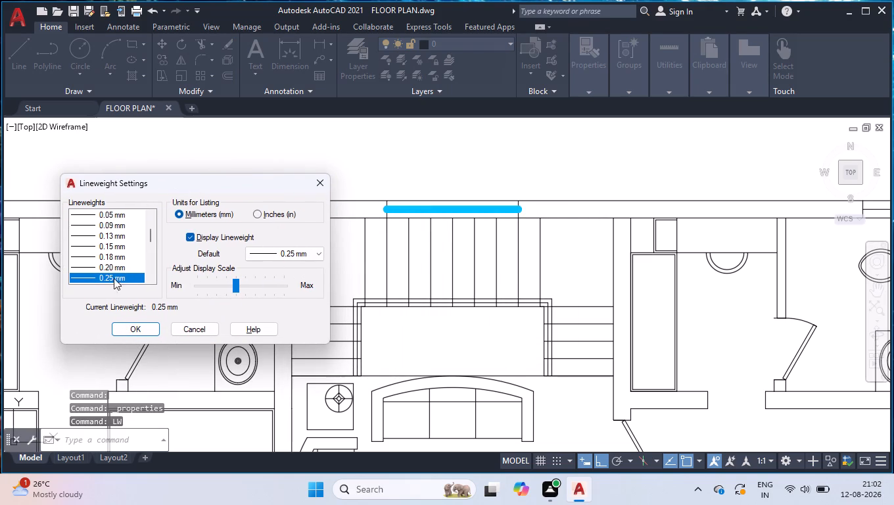
click(208, 238)
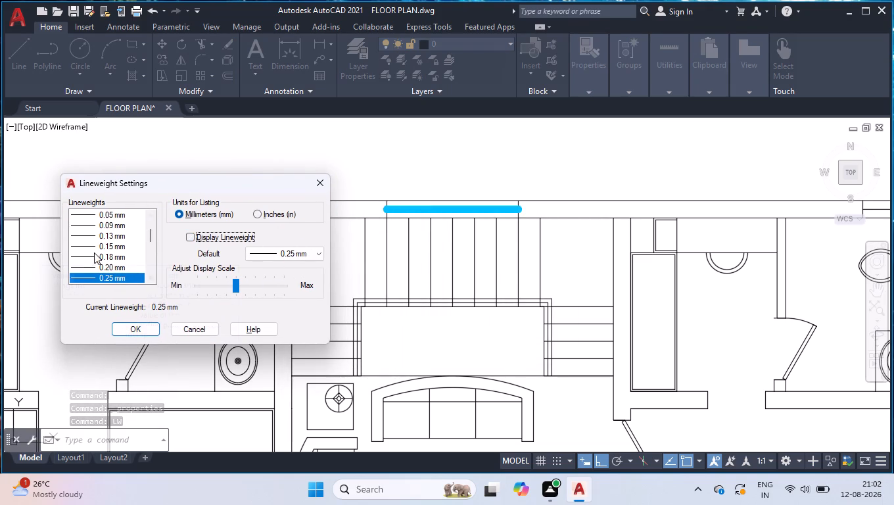
click(258, 216)
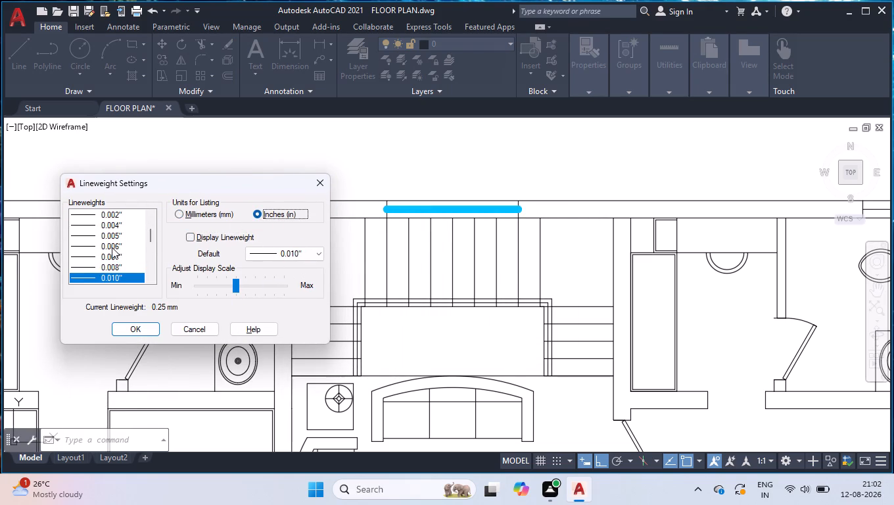
click(105, 258)
click(212, 237)
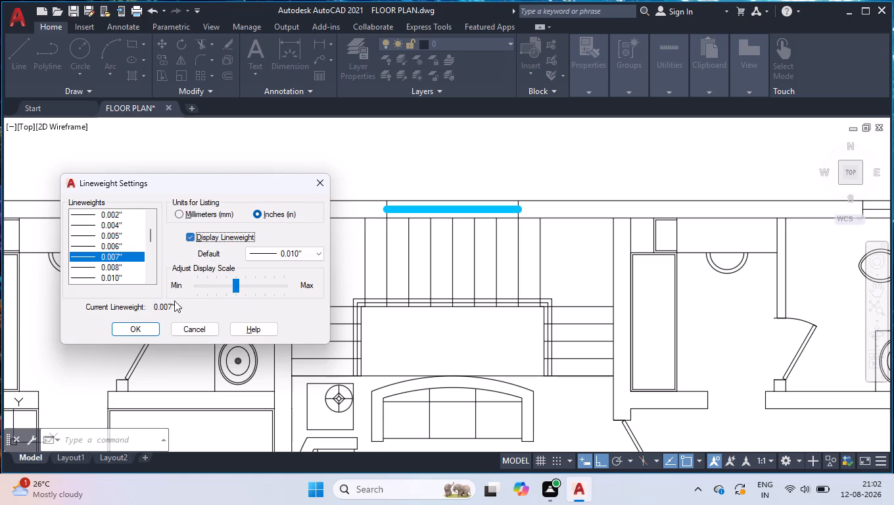
click(135, 333)
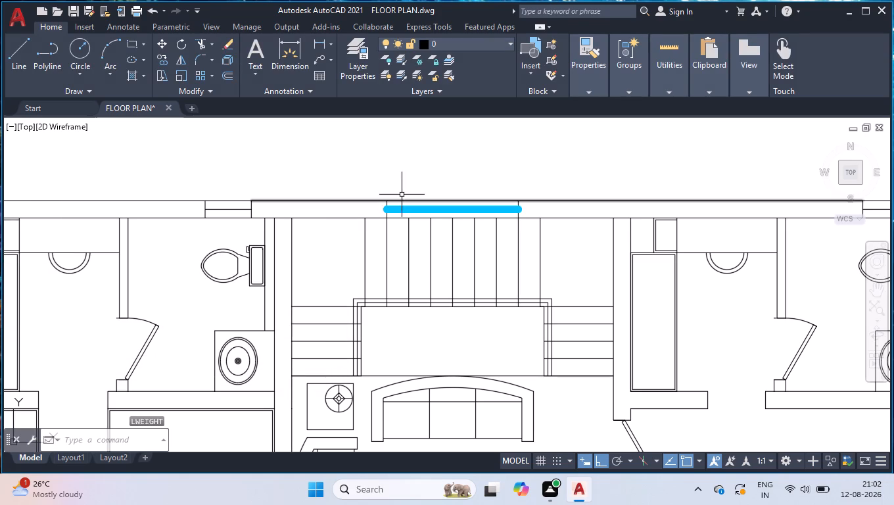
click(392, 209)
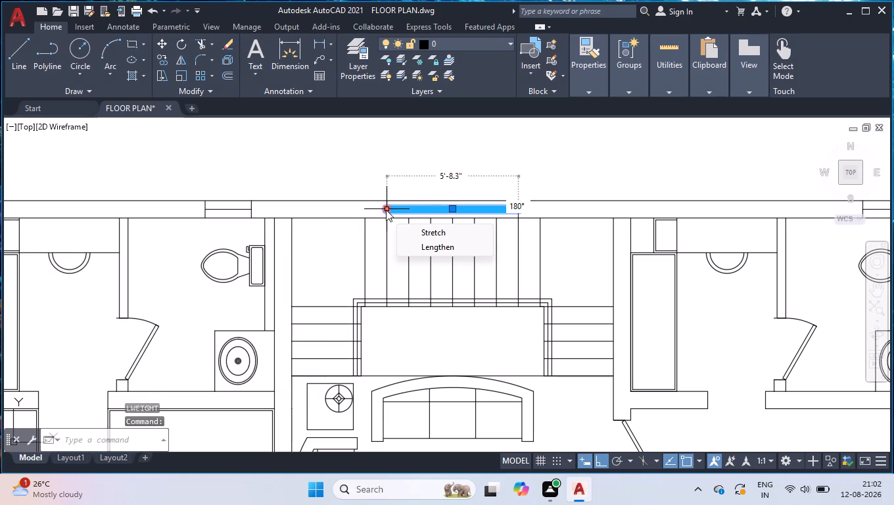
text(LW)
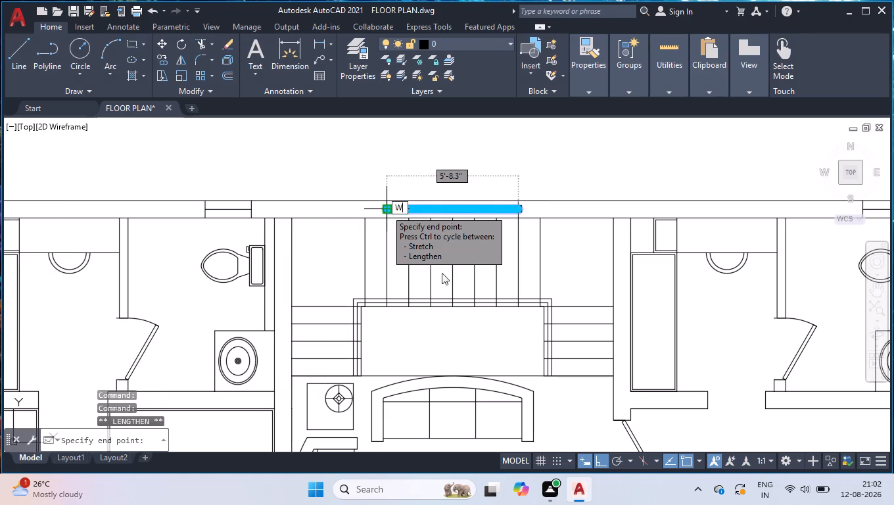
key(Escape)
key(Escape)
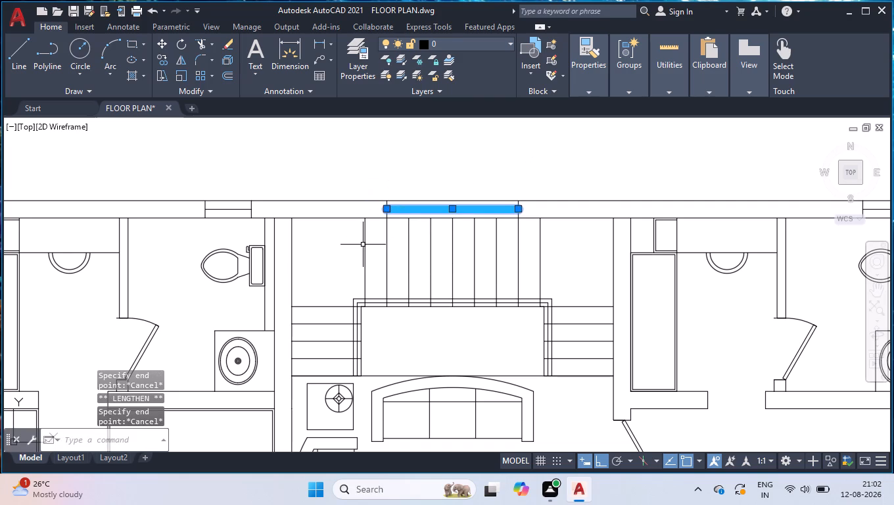
Set the drawing's current lineweight to 0.006 in, keeping lineweight display on.
text(LW)
key(Return)
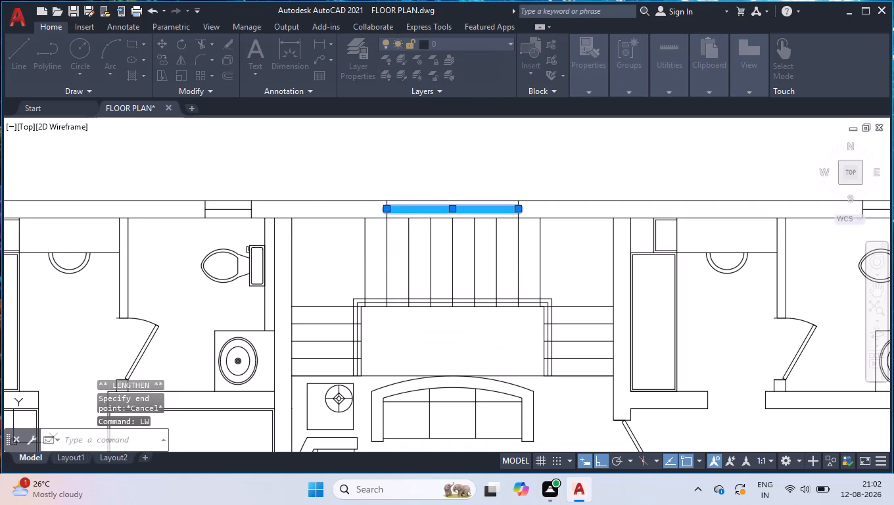
click(120, 266)
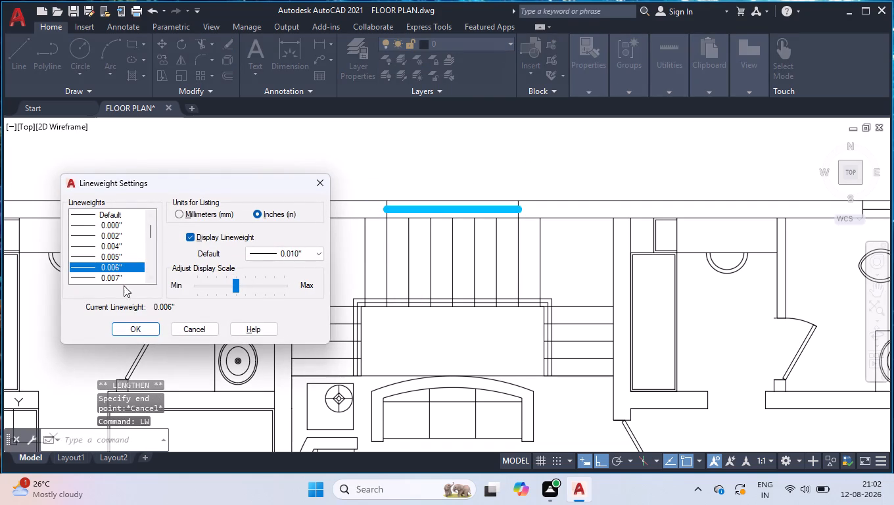
click(212, 237)
click(212, 236)
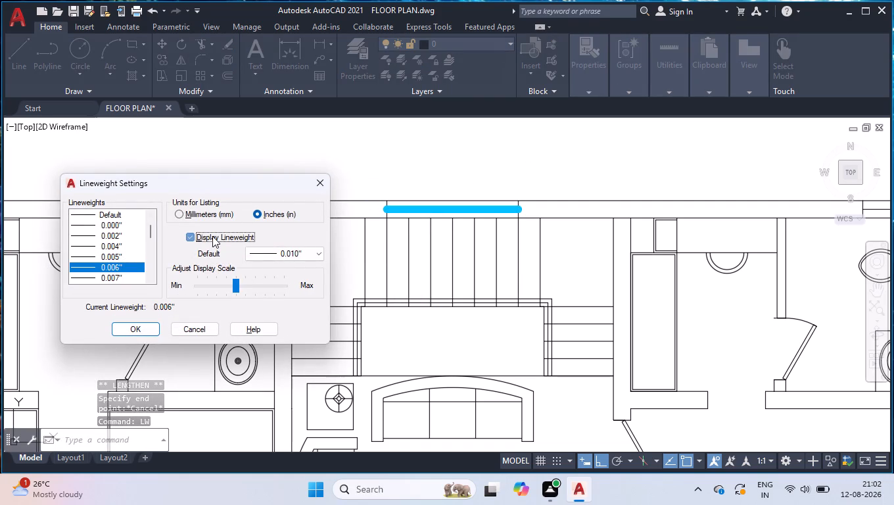
click(139, 329)
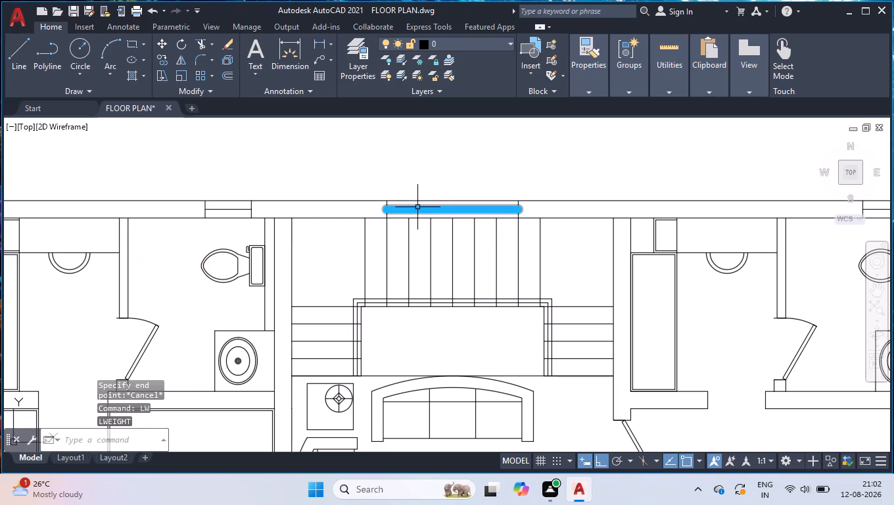
Erase the thick window line in the top wall above the stairs.
click(417, 209)
key(Delete)
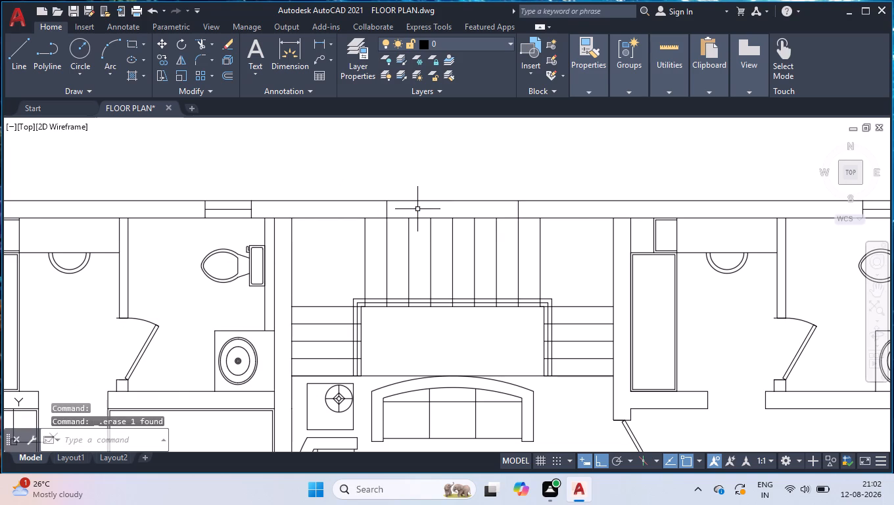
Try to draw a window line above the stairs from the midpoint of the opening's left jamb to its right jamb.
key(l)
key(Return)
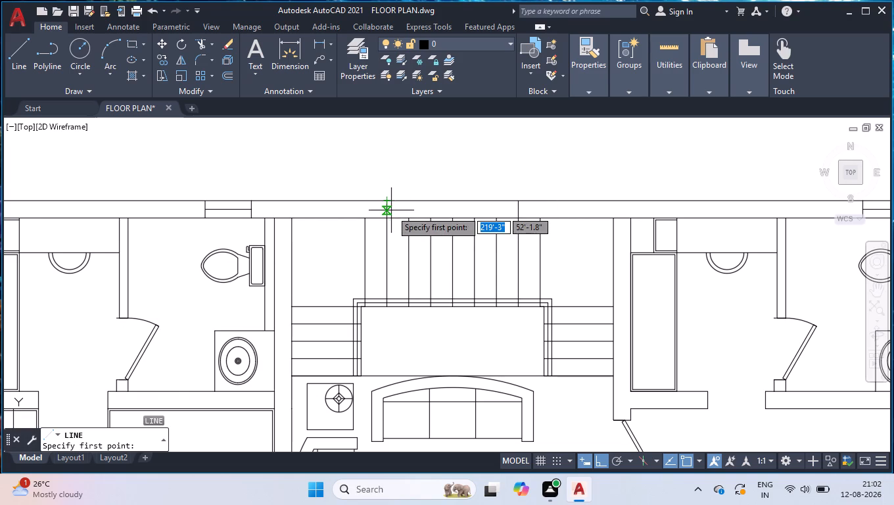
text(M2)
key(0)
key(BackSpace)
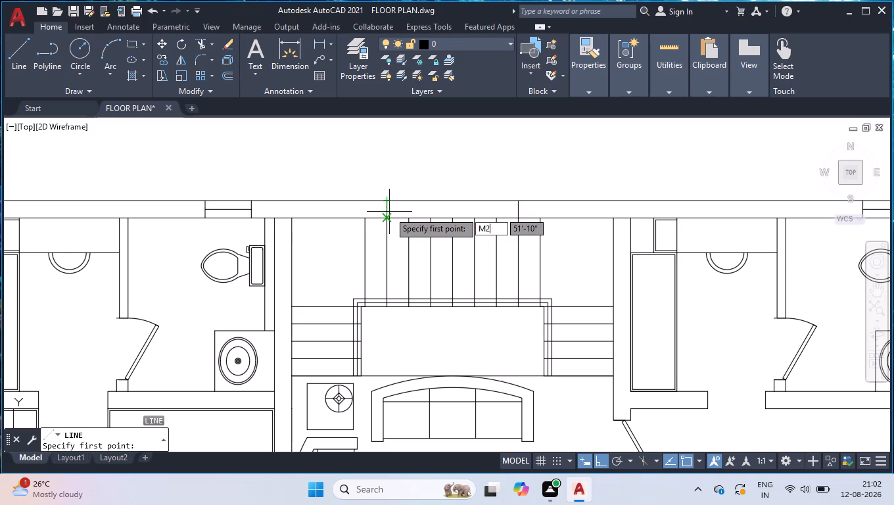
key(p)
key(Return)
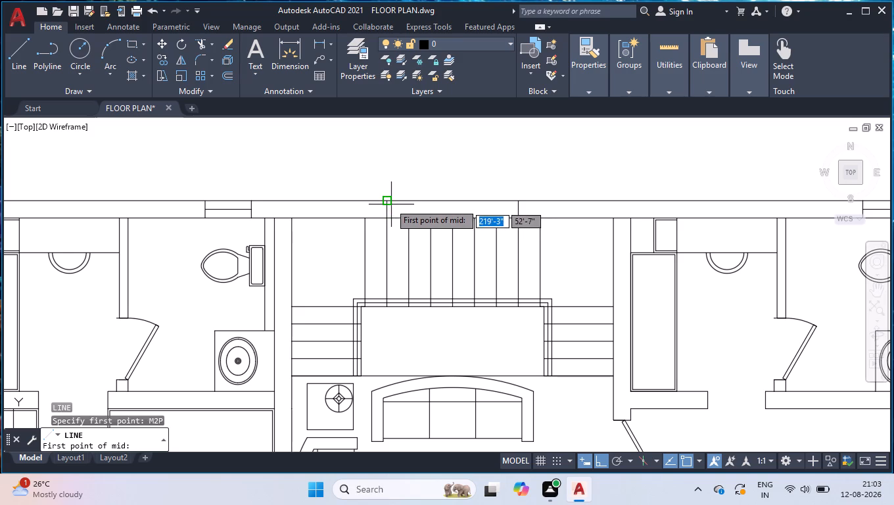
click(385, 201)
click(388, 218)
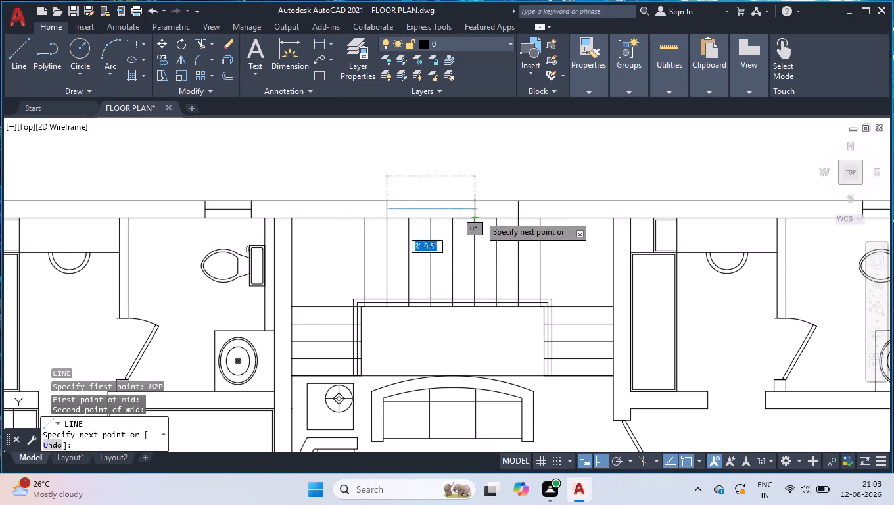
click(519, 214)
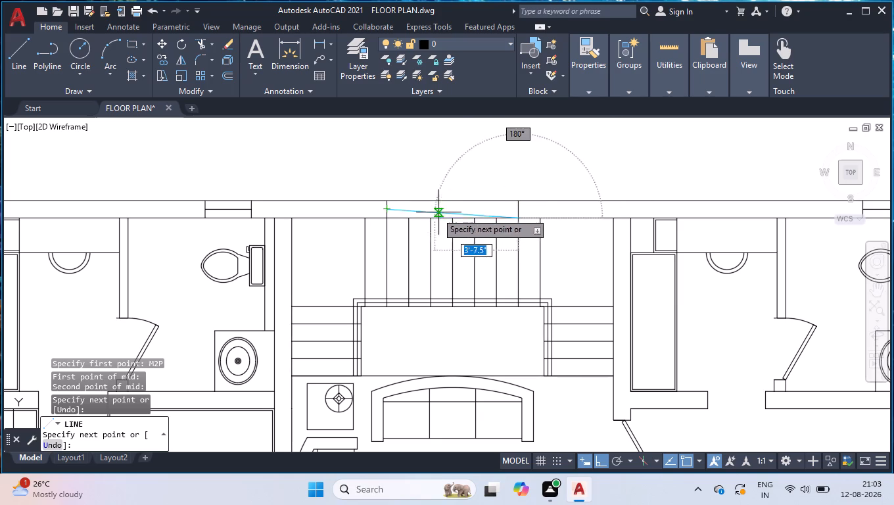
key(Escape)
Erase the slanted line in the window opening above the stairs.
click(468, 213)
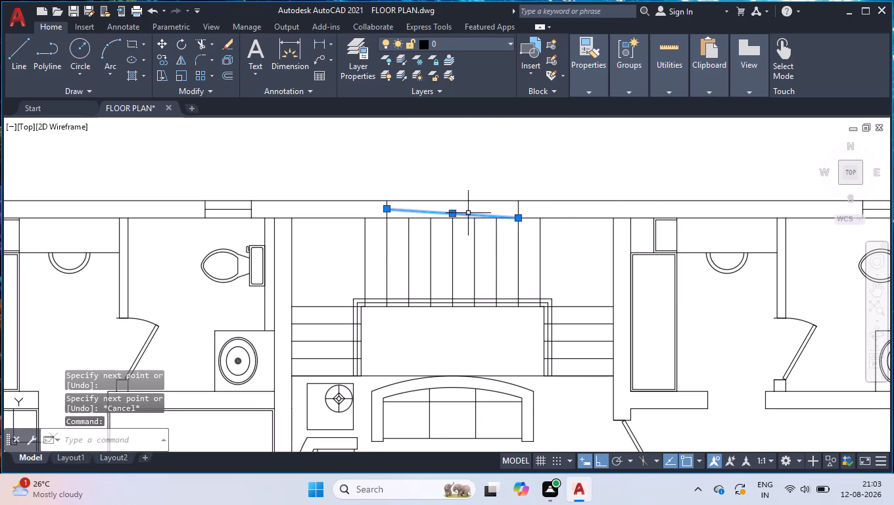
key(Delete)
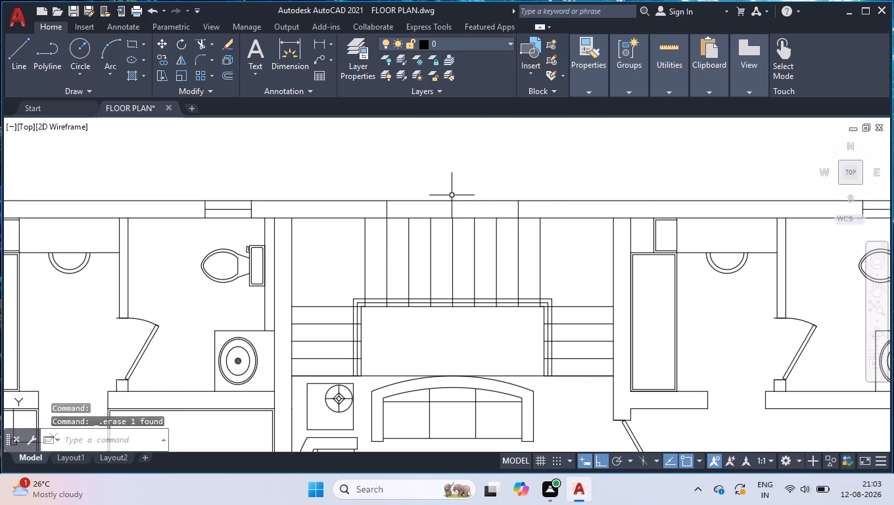
Draw a horizontal window line above the stairs from the midpoint of the opening's left jamb to the midpoint of its right jamb.
key(l)
key(Return)
text(M2P)
key(Return)
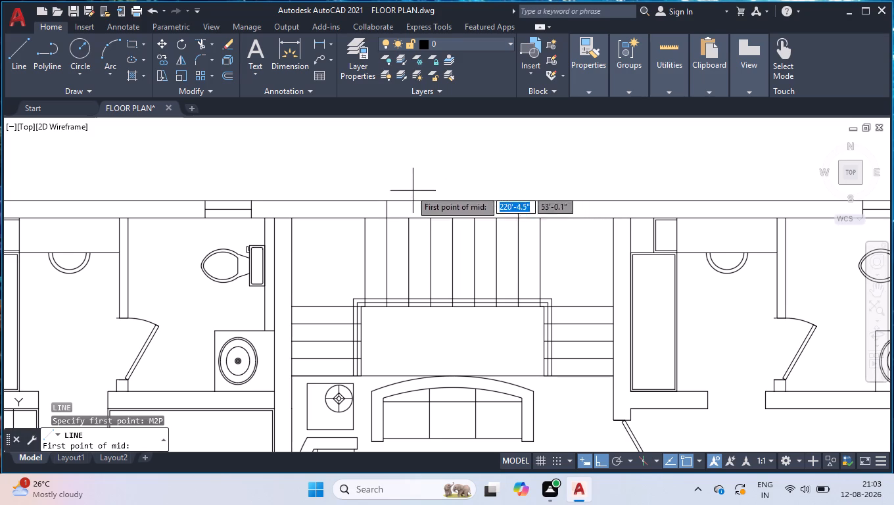
click(385, 201)
click(386, 216)
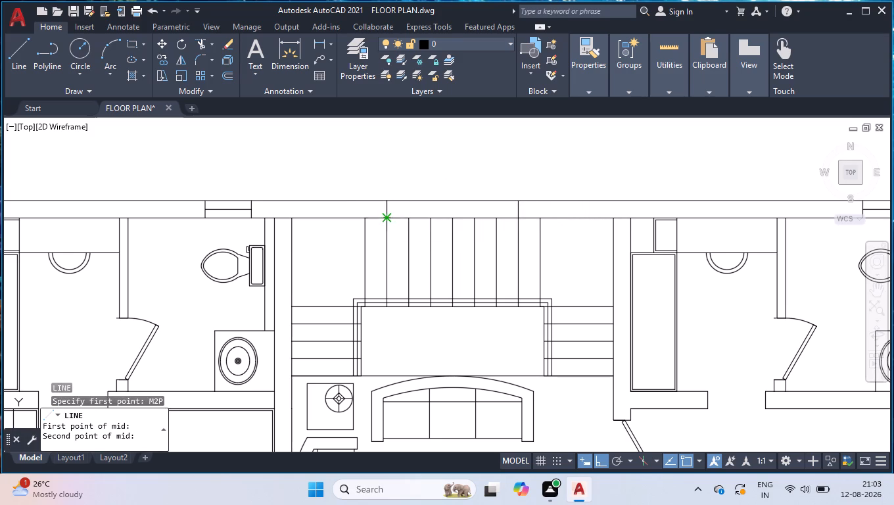
click(516, 210)
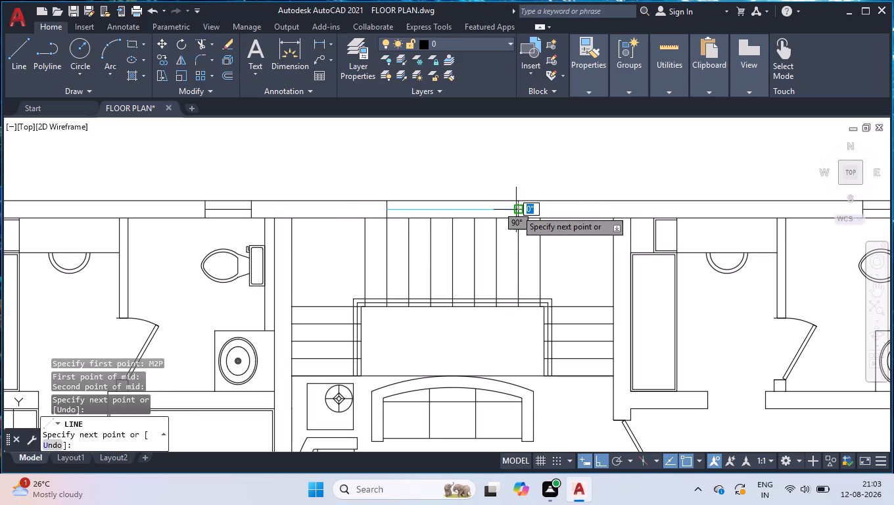
key(Escape)
Extend the inner line of the bottom wall to the outer line of the left wall at the plan's lower-left corner.
scroll(523, 200, down, 3)
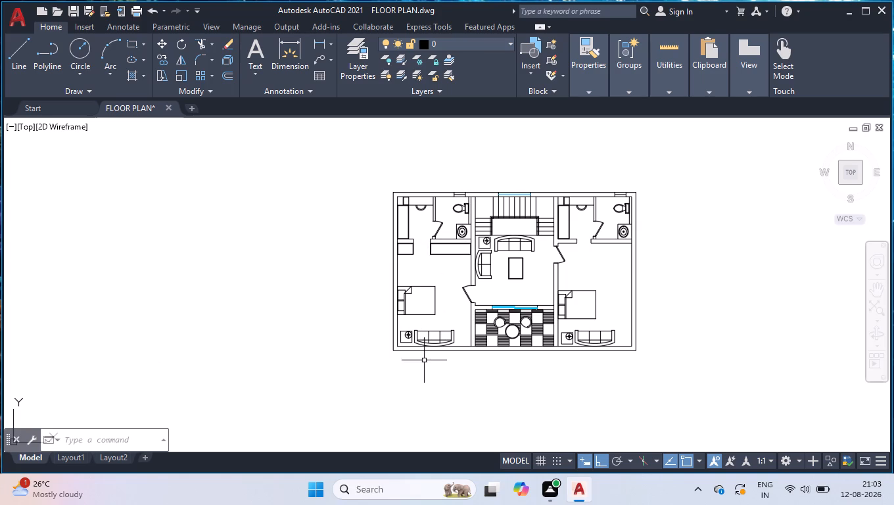
scroll(398, 342, up, 4)
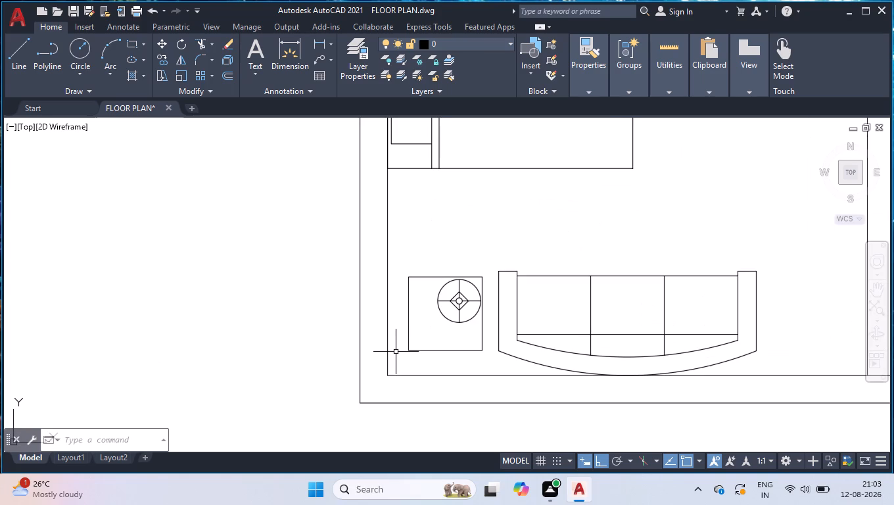
text(EX)
key(Return)
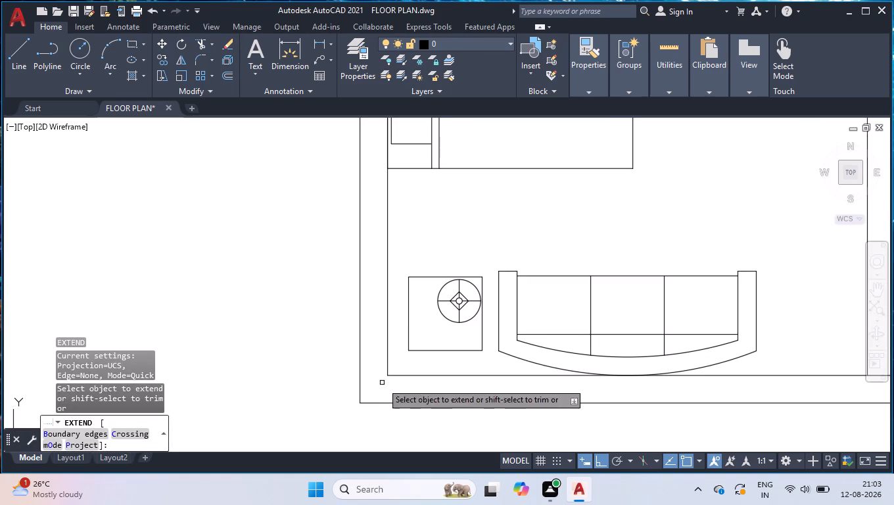
click(392, 376)
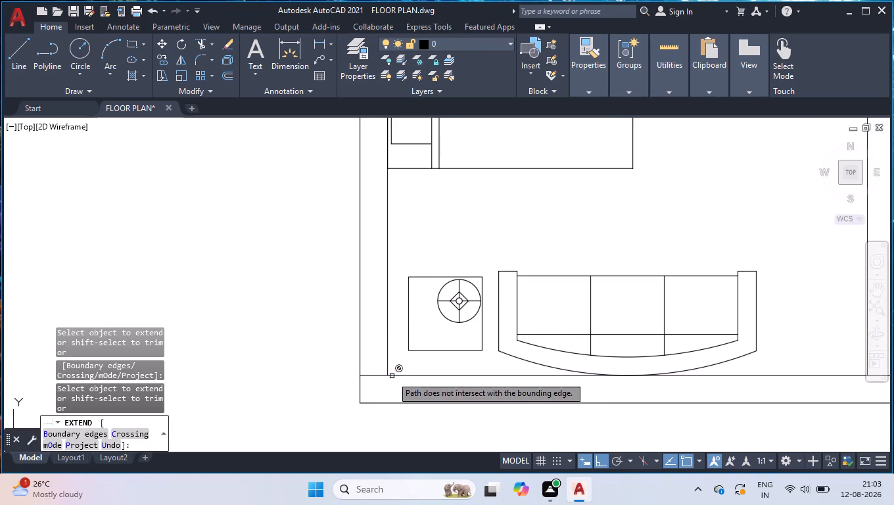
key(Escape)
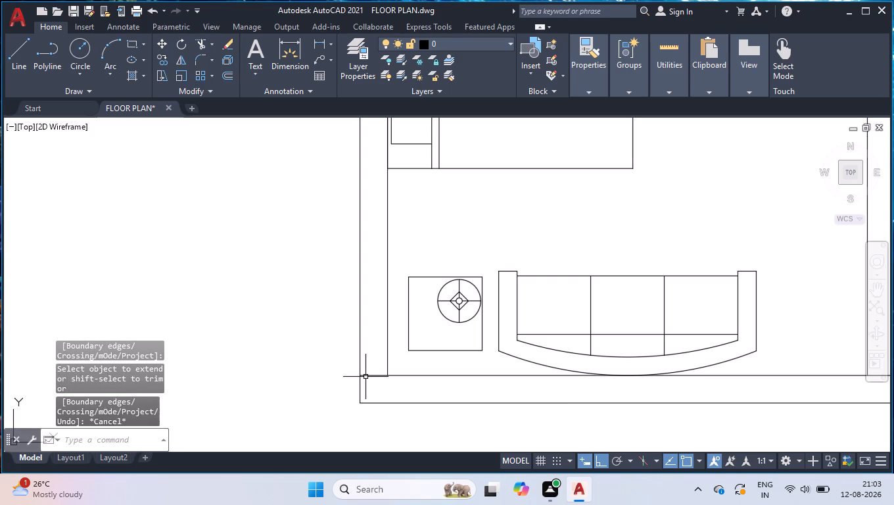
Break the extended inner line of the bottom wall at the inner lower-left corner of the room.
text(BR)
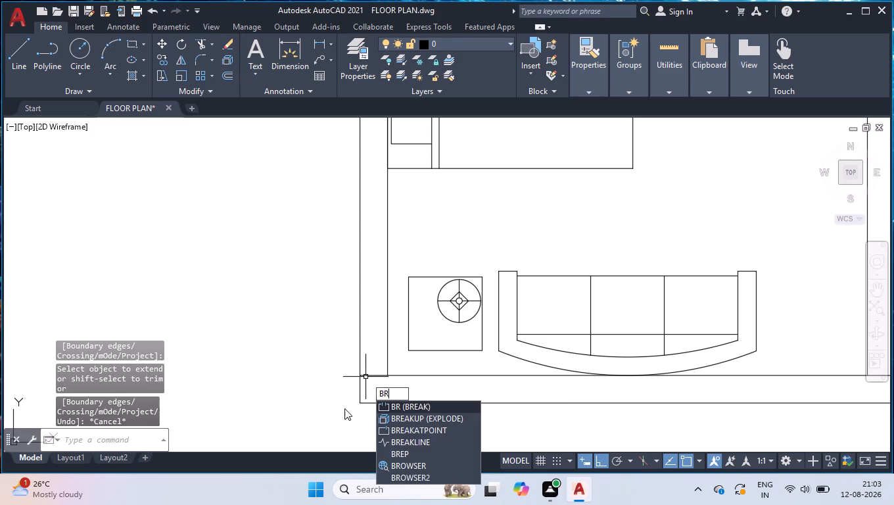
click(428, 436)
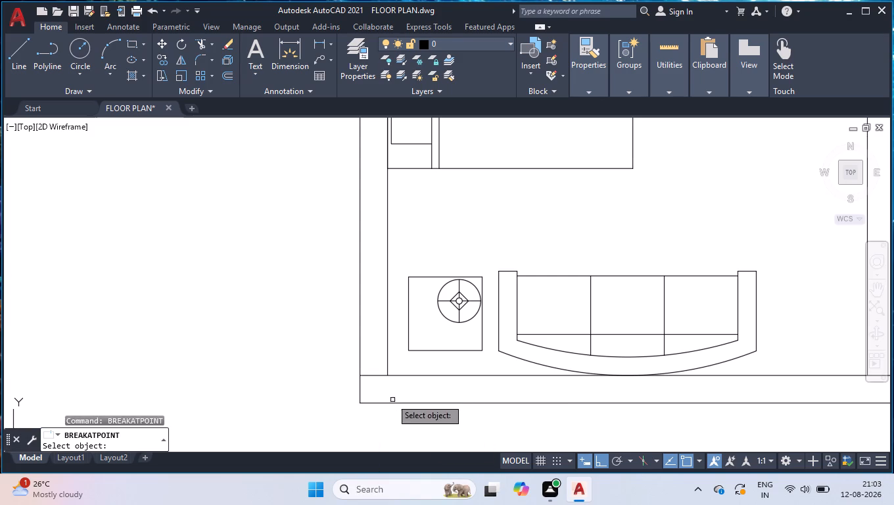
click(377, 375)
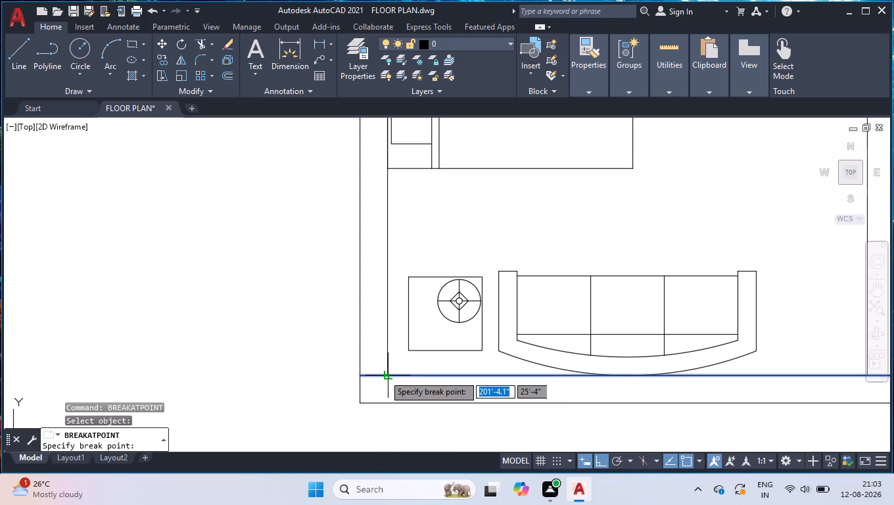
click(385, 374)
Offset the short line across the left wall's thickness upward by 1'.
click(379, 375)
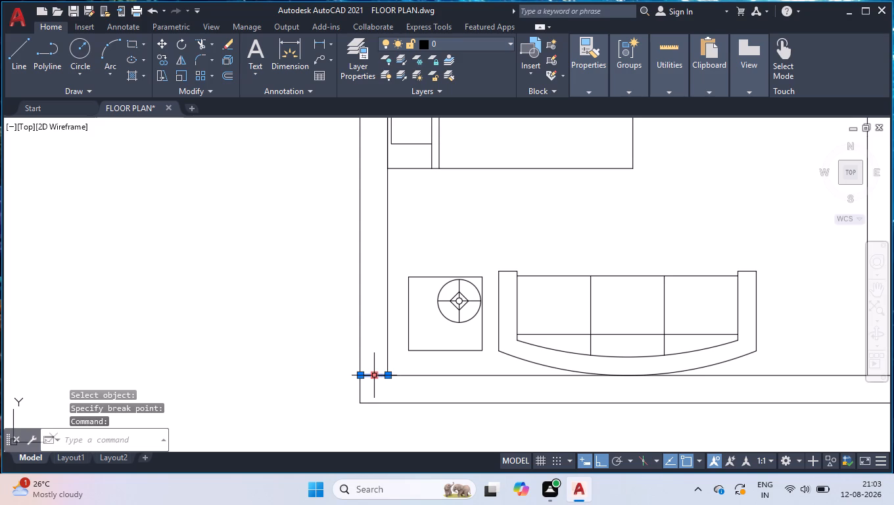
text(OFF)
key(Return)
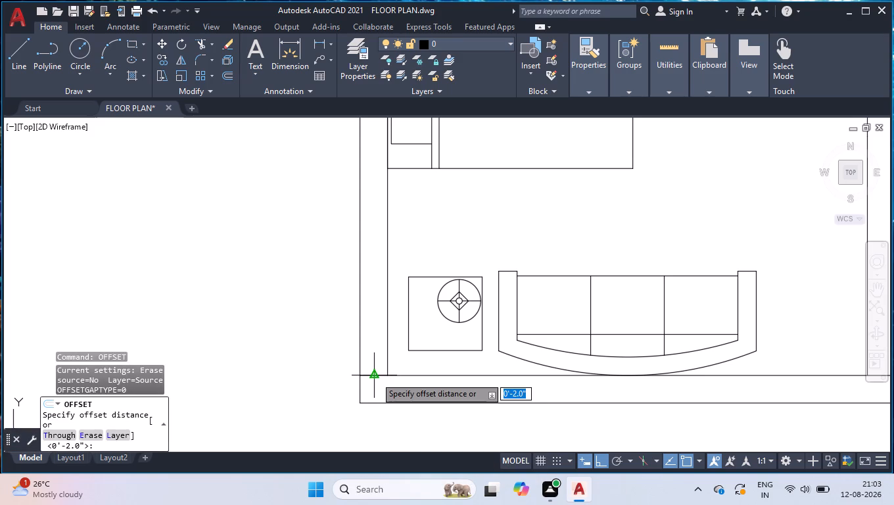
text(1')
key(Return)
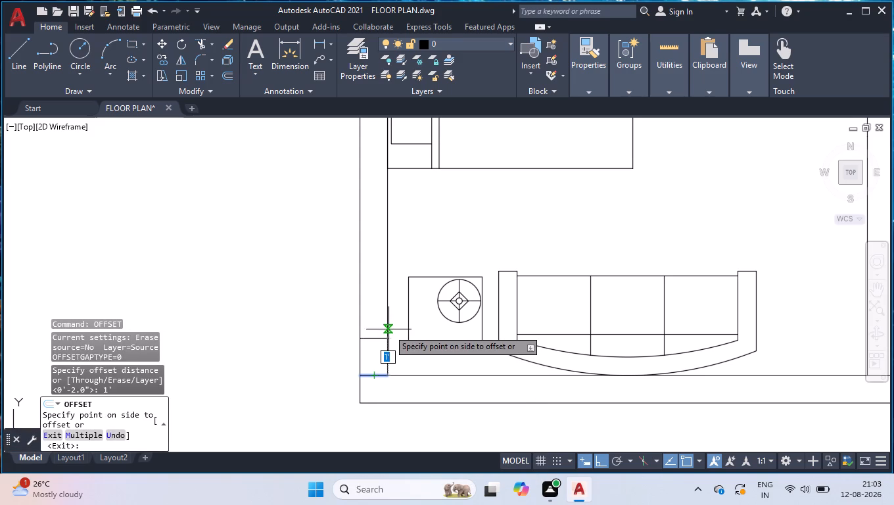
click(382, 318)
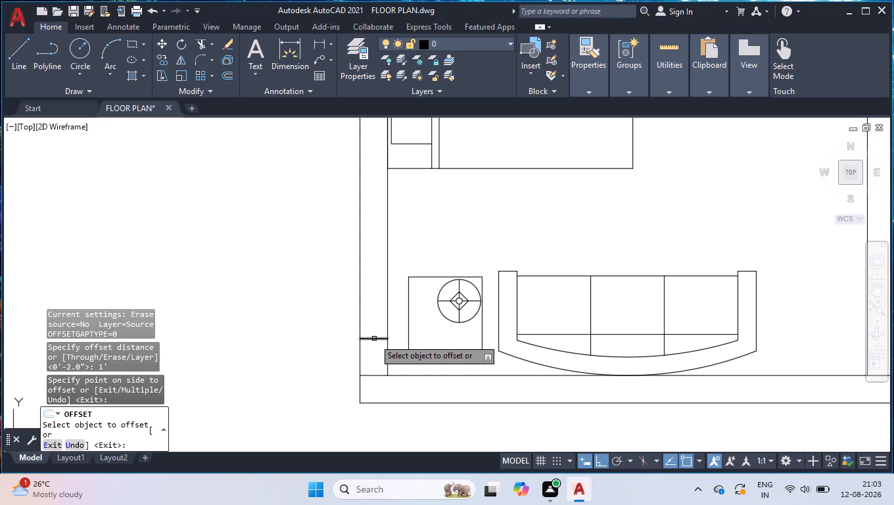
Offset the new line across the left wall upward by 3' to mark the opening's other jamb.
click(374, 339)
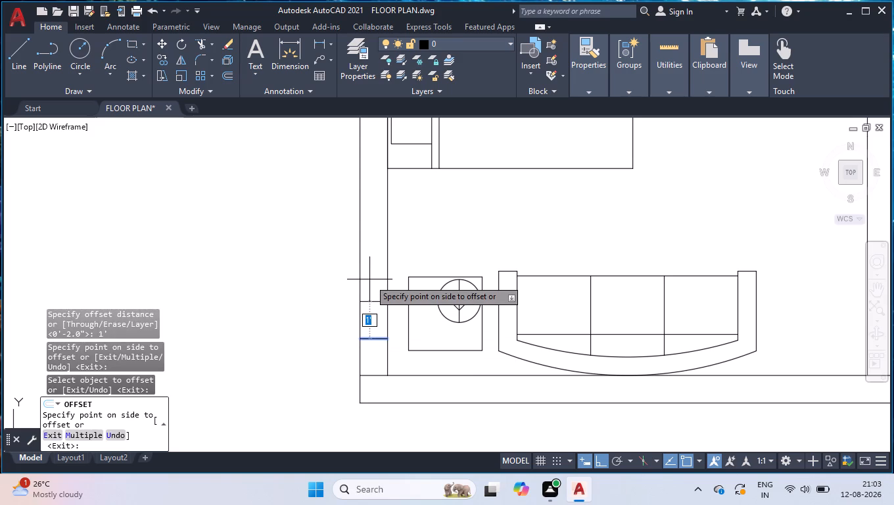
text(3')
key(Return)
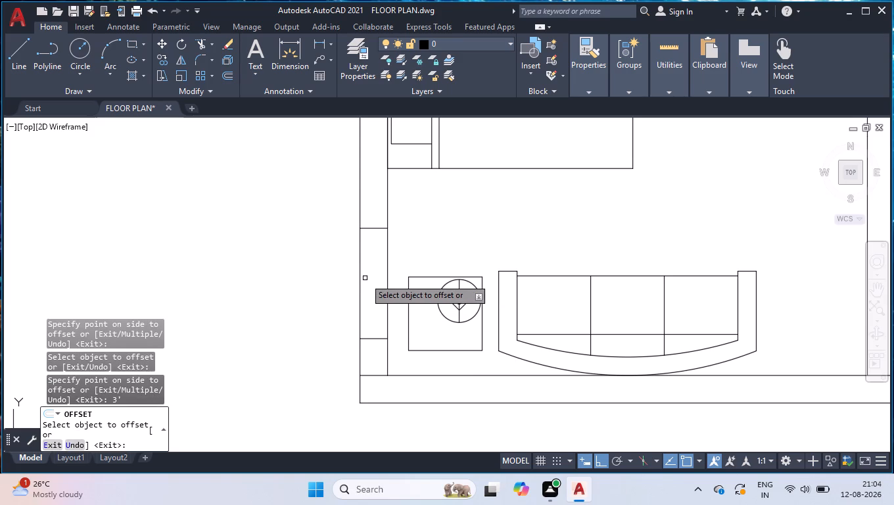
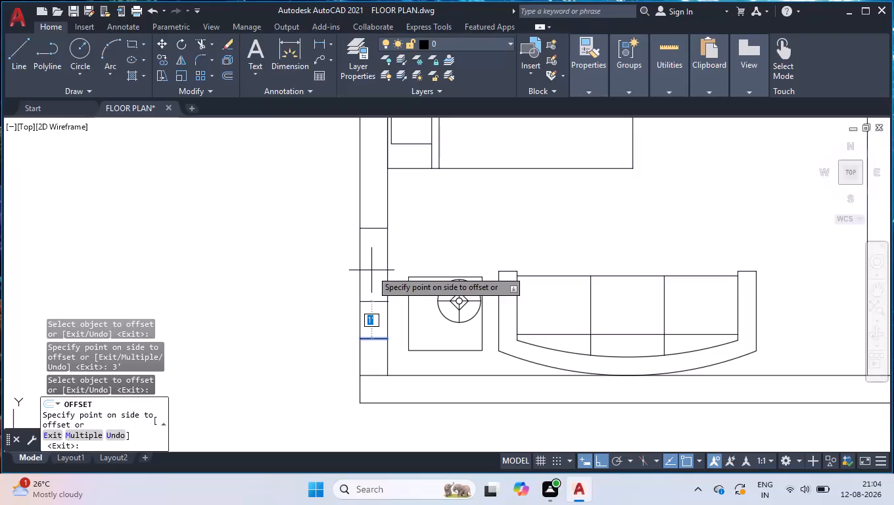
Offset the lower jamb line across the left wall upward by 4' to mark the opening's upper jamb.
text(4')
key(Return)
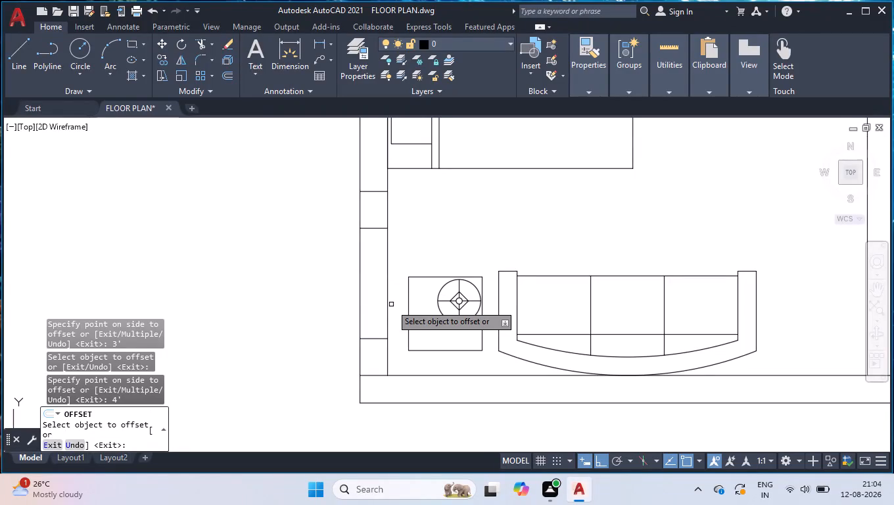
key(Escape)
Delete the jamb line that lies 3' above the lower jamb in the left wall.
click(380, 228)
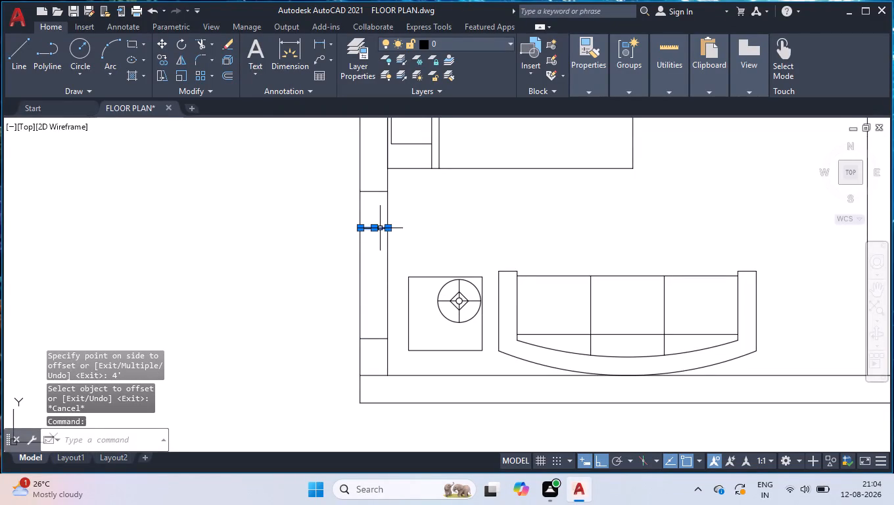
key(Delete)
Trim away the short line across the left wall's thickness at the room's inner lower-left corner.
text(TR)
key(Return)
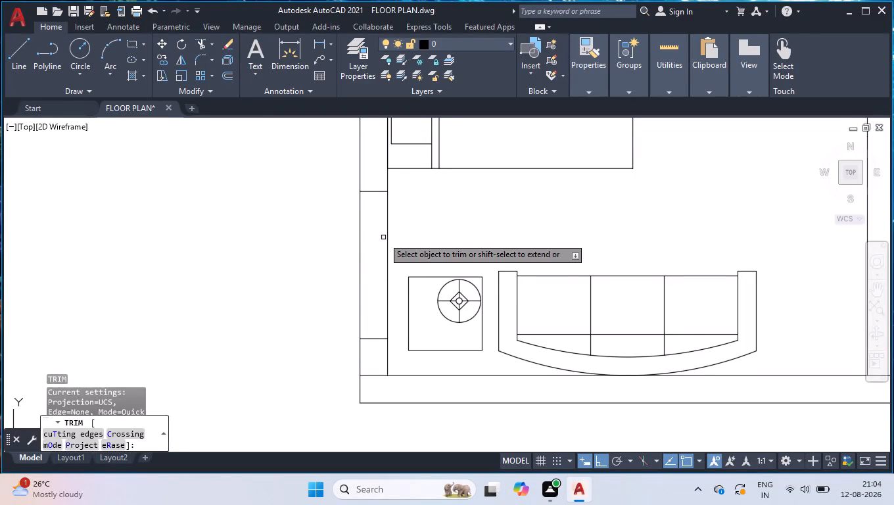
click(369, 376)
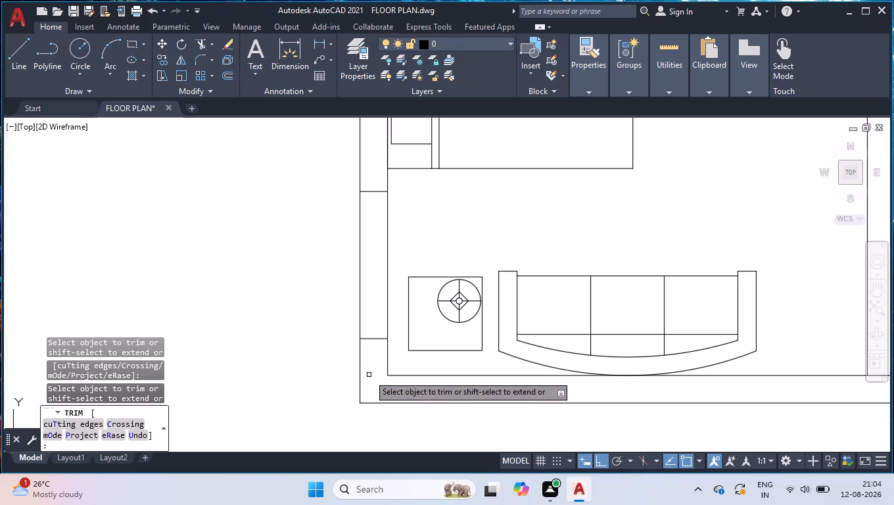
key(Escape)
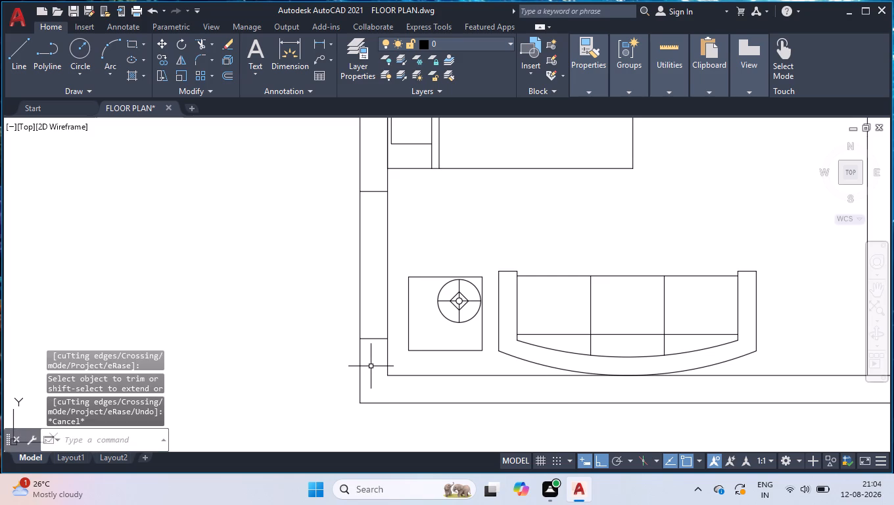
Draw a vertical window line between the midpoints of the two jamb lines in the left wall.
key(l)
key(Return)
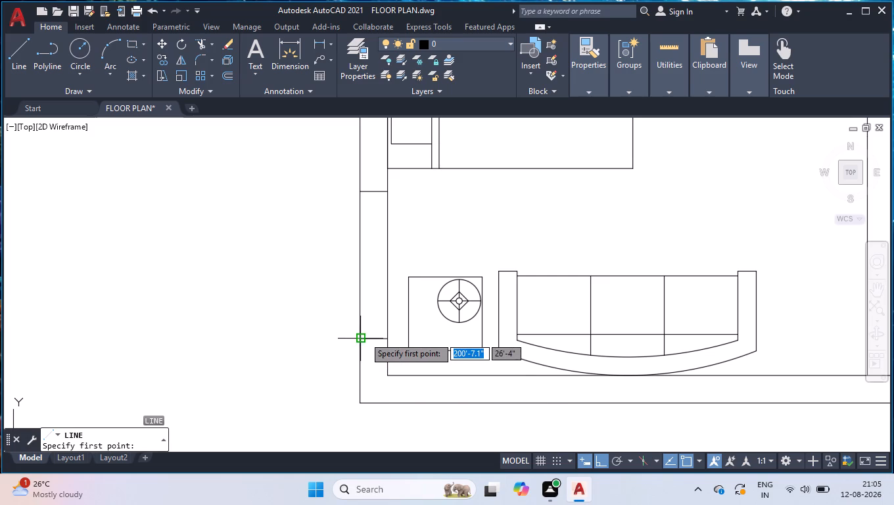
click(374, 339)
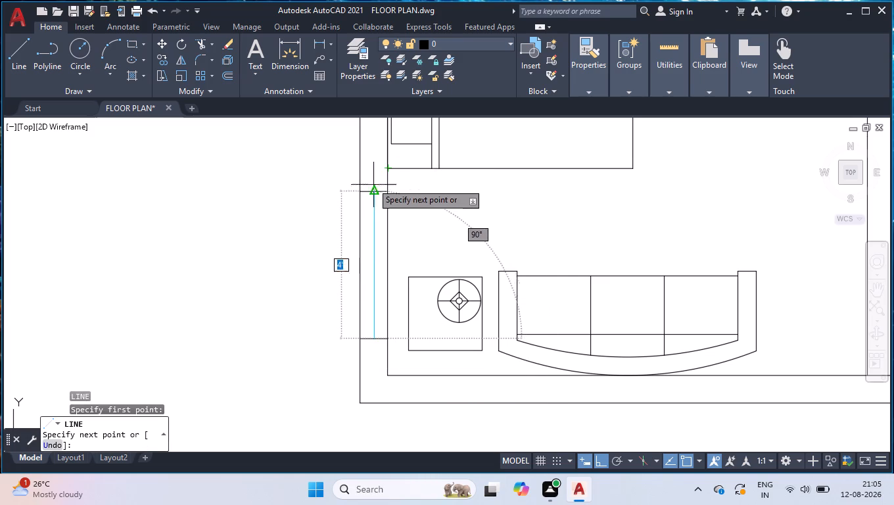
click(373, 193)
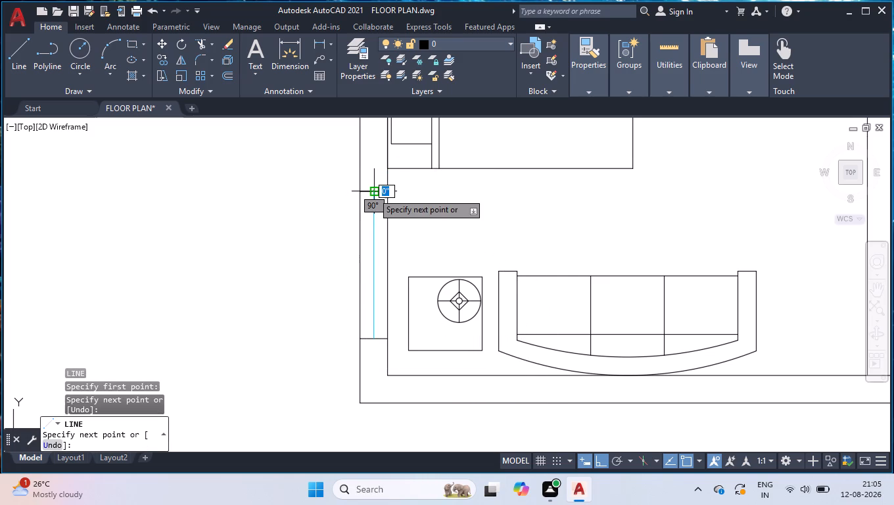
key(Escape)
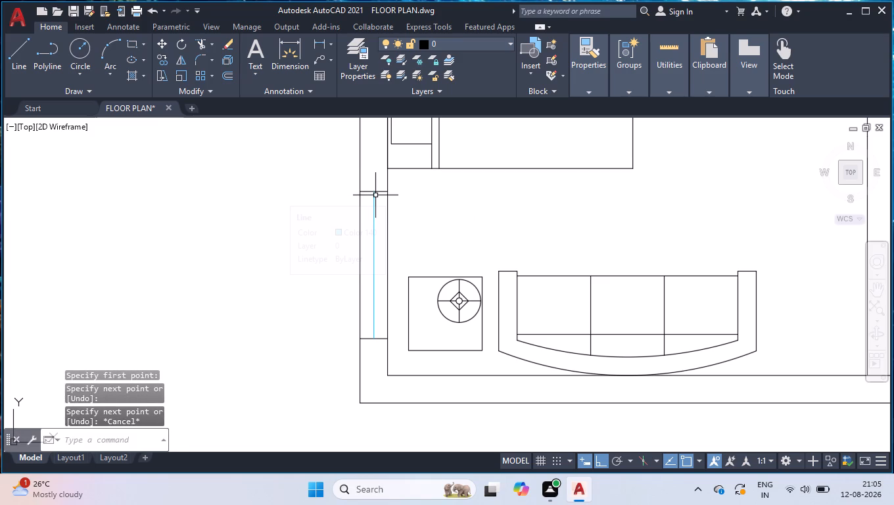
With the left wall's window line selected, set the lineweight settings to millimetres and 0.25 mm.
scroll(408, 304, down, 1)
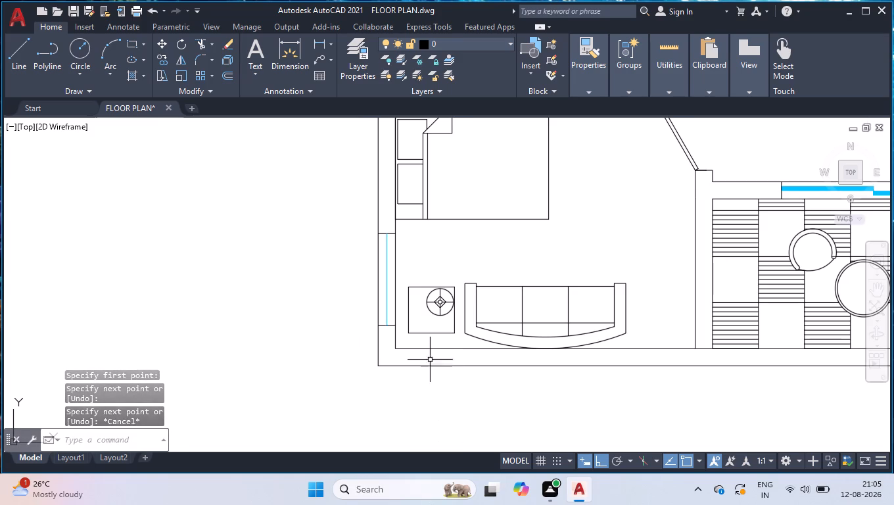
click(388, 255)
text(LW)
key(Return)
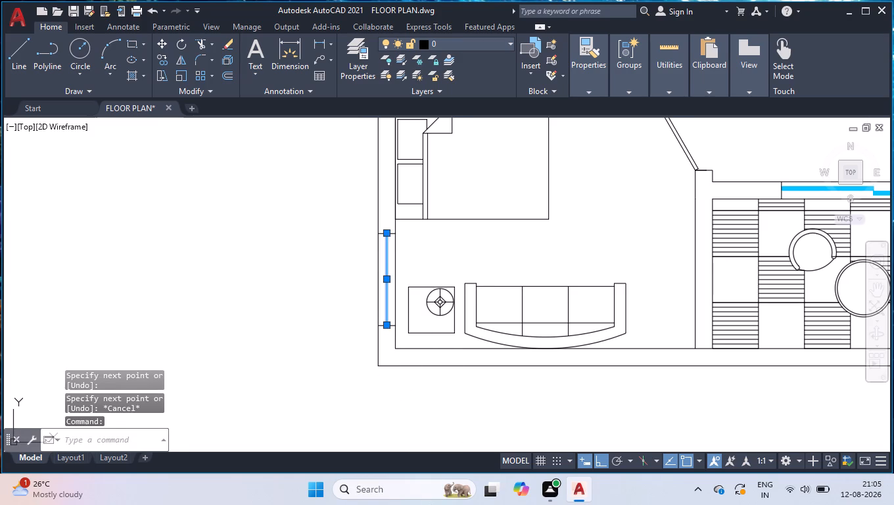
click(206, 210)
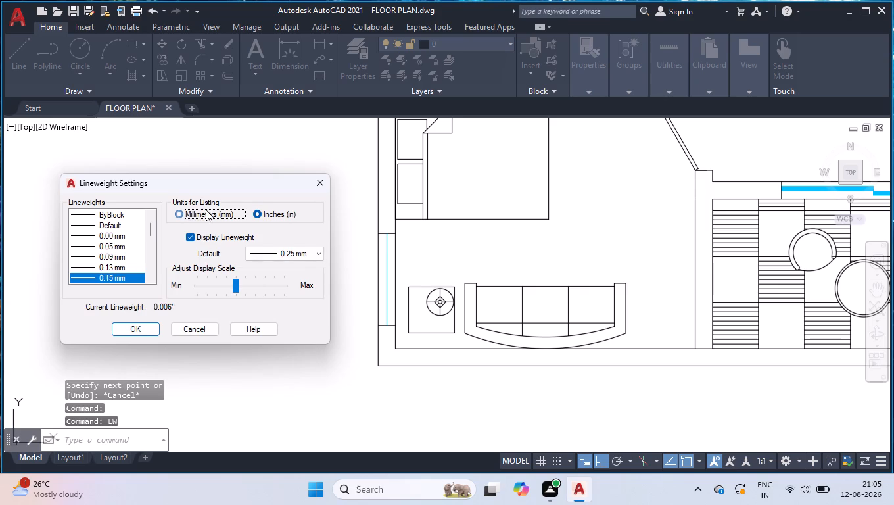
scroll(89, 238, up, 3)
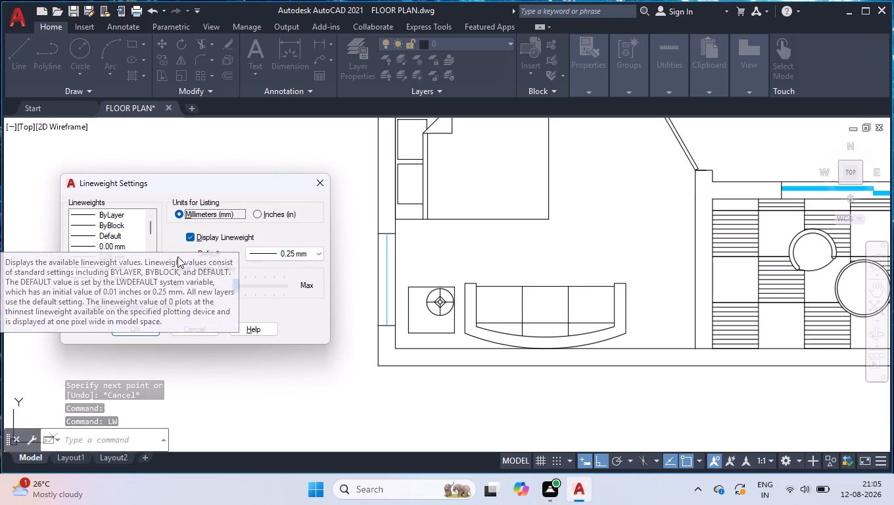
scroll(100, 244, down, 1)
click(108, 237)
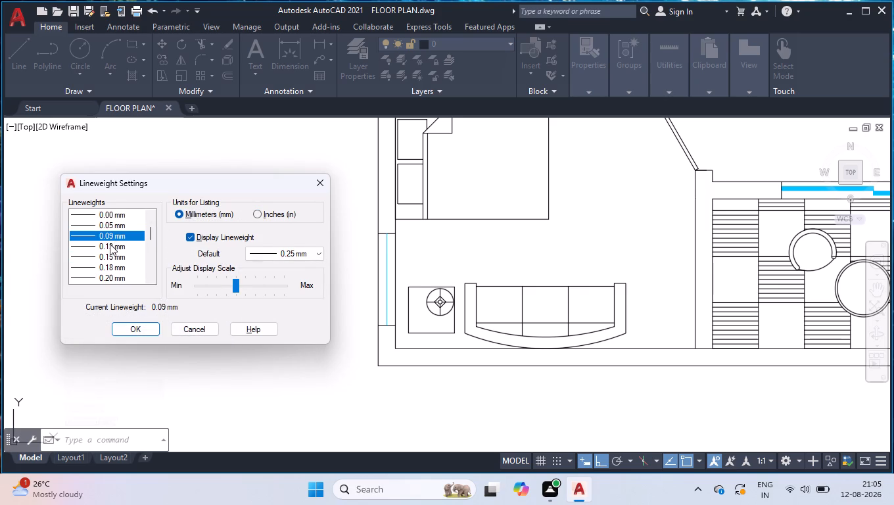
scroll(103, 262, down, 1)
click(106, 258)
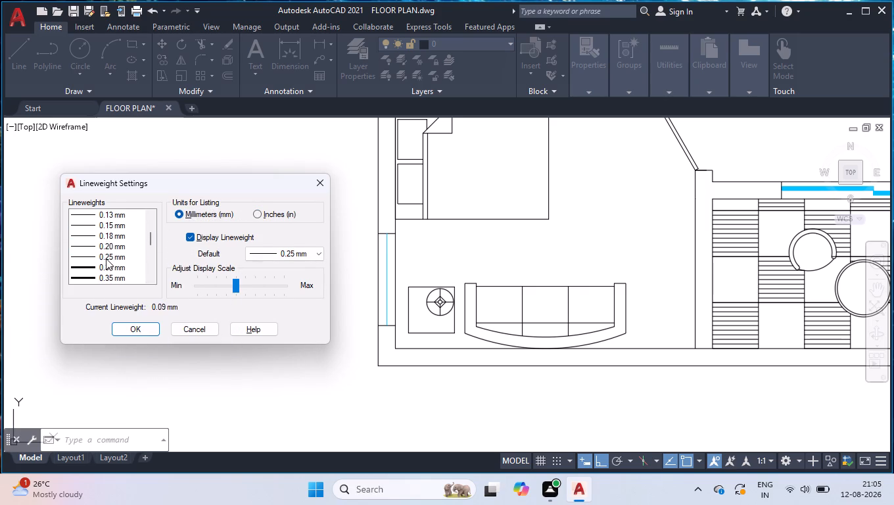
click(143, 331)
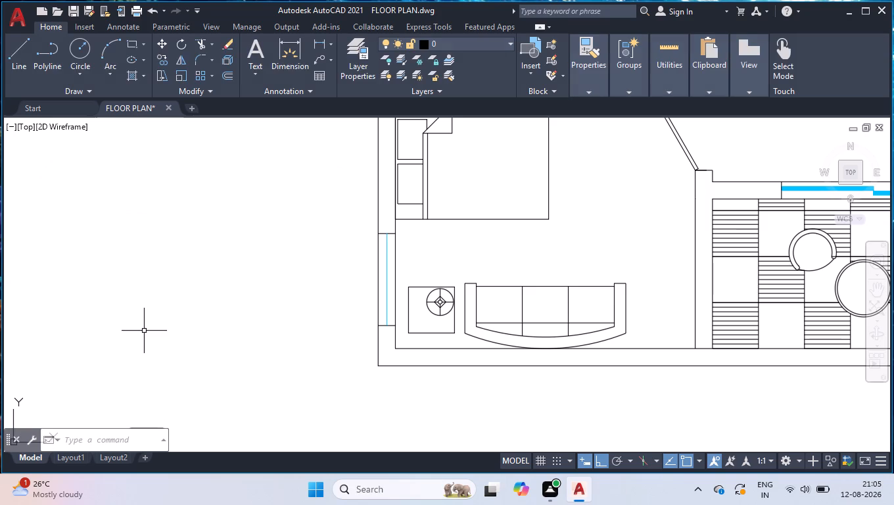
Change the lineweight of the left wall's window line to 0.30 mm in its properties.
click(386, 273)
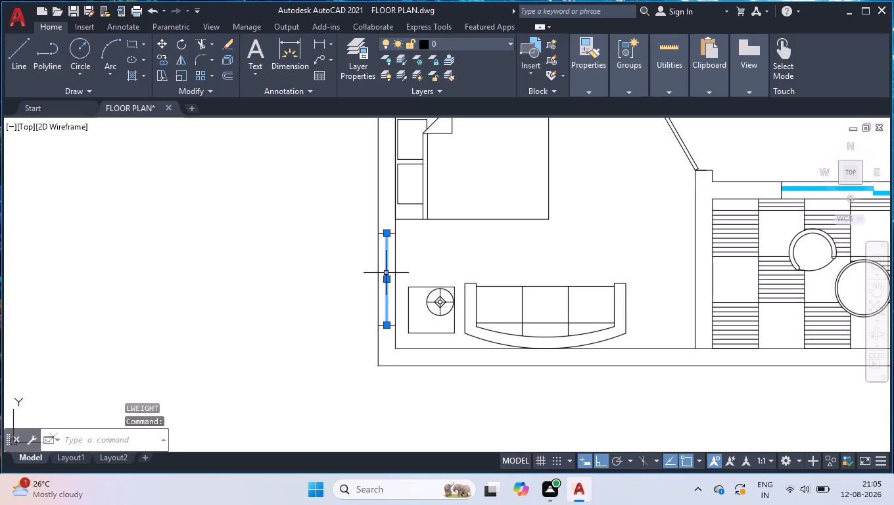
key(ctrl+1)
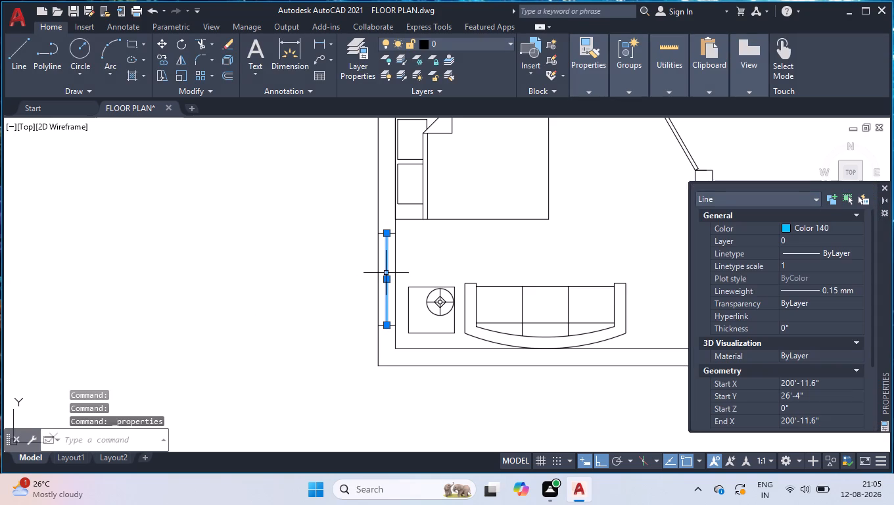
double_click(857, 290)
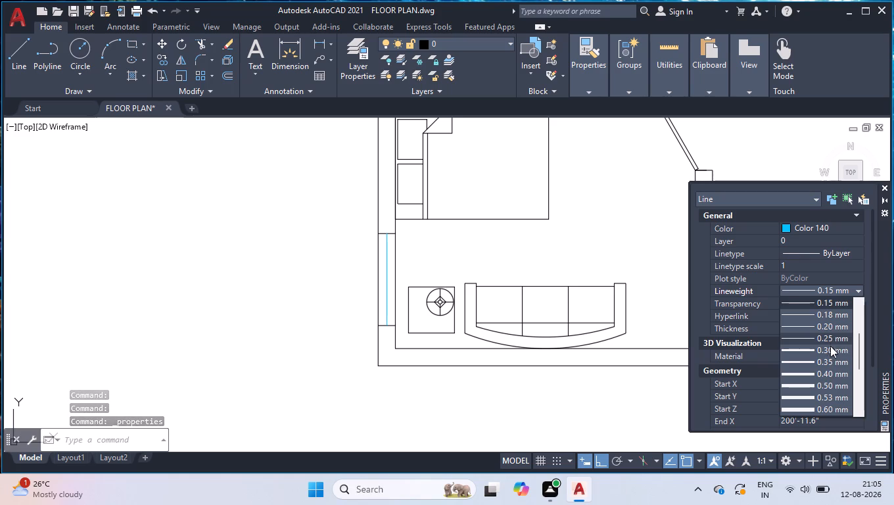
click(829, 351)
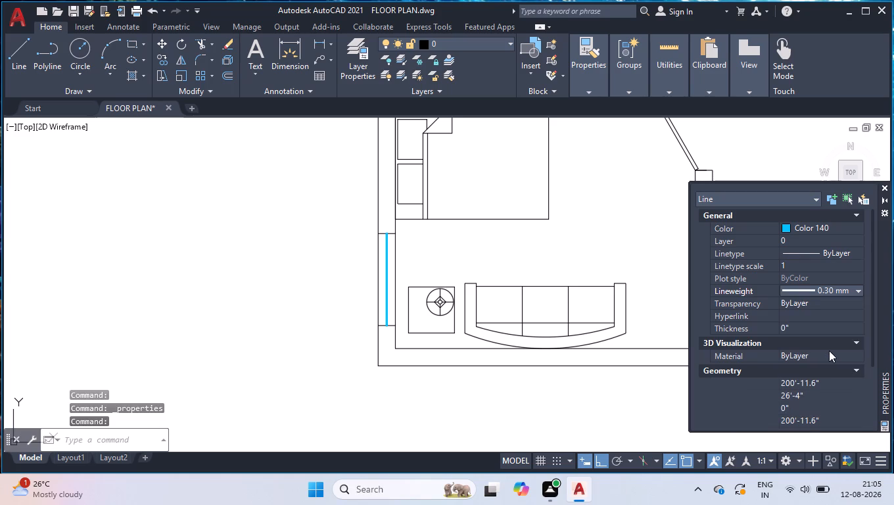
click(885, 185)
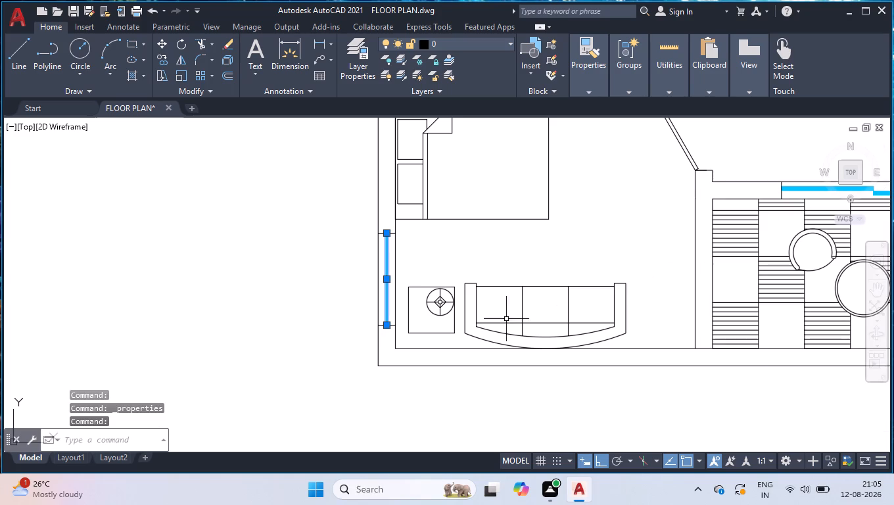
key(Escape)
Change the lineweight of the staircase window line in the top wall to 0.30 mm.
scroll(452, 331, down, 4)
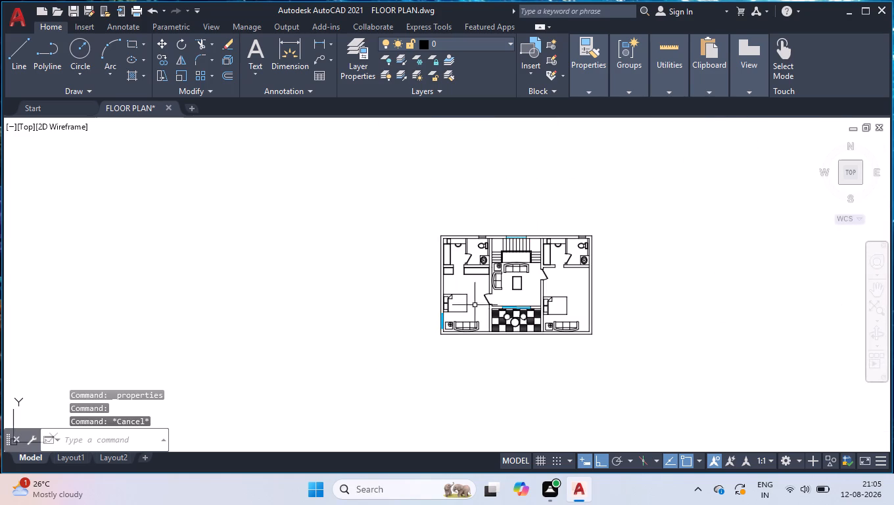
scroll(534, 238, up, 2)
scroll(457, 218, up, 4)
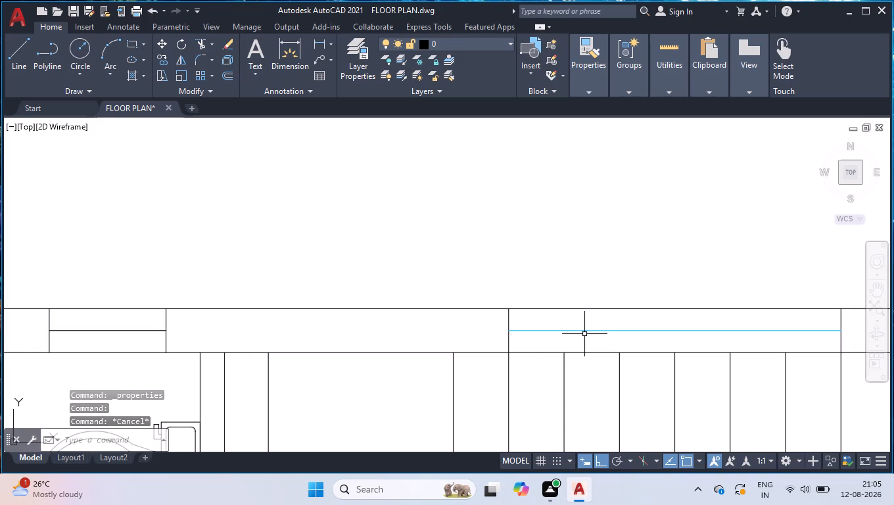
click(584, 332)
key(ctrl+1)
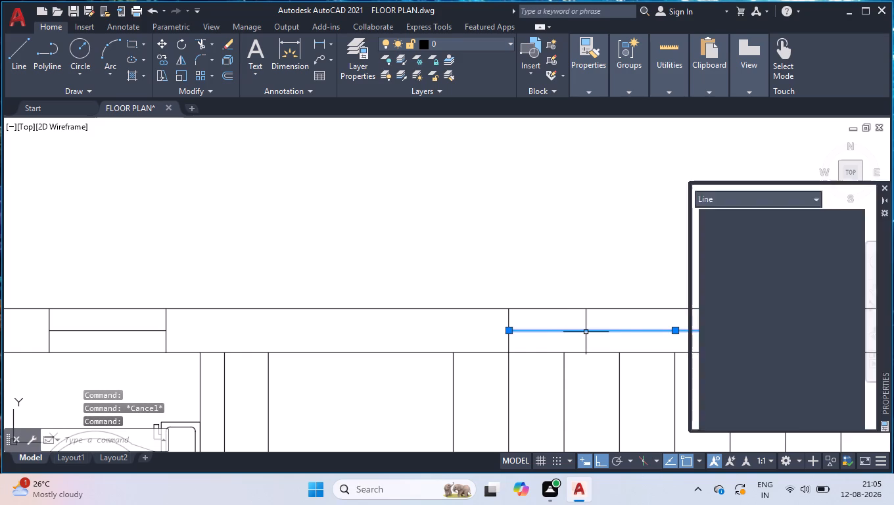
click(797, 295)
click(819, 294)
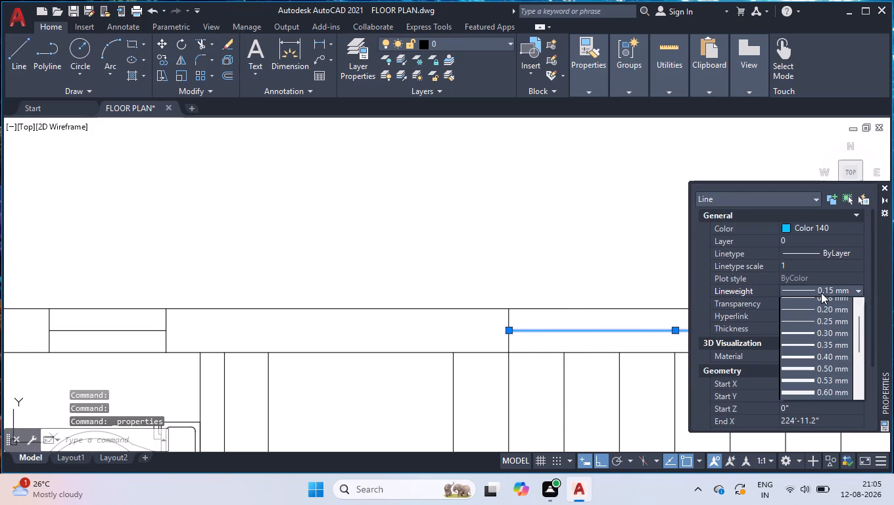
click(829, 353)
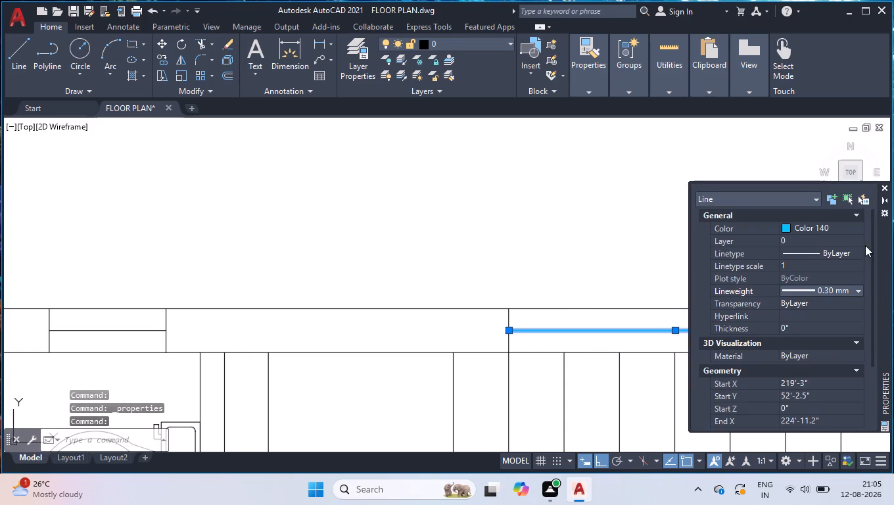
click(885, 187)
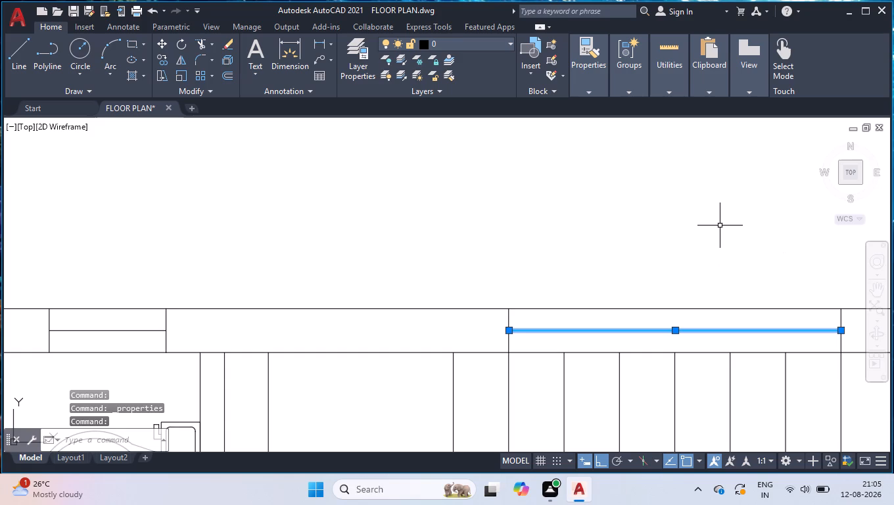
scroll(720, 226, down, 1)
key(Escape)
scroll(720, 226, down, 4)
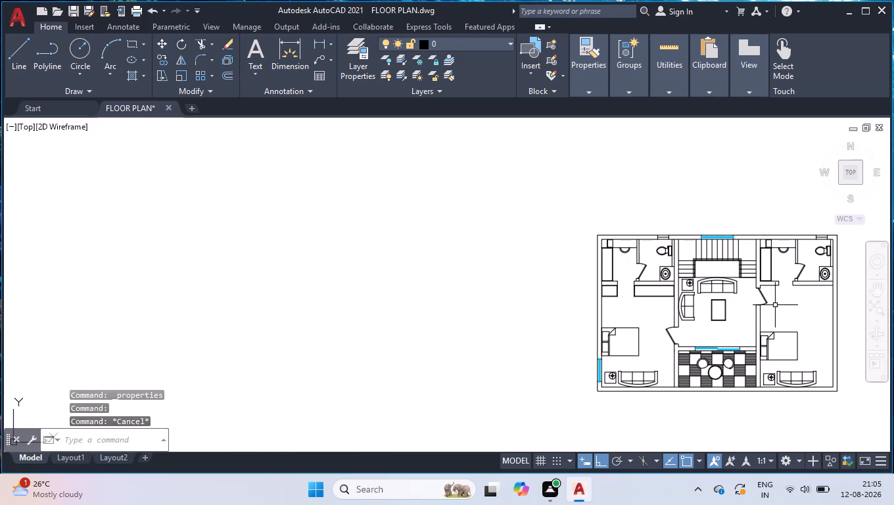
Extend the left wall's inner line and the near line of the bedroom–balcony partition down to the bottom wall's outer line.
scroll(633, 393, up, 3)
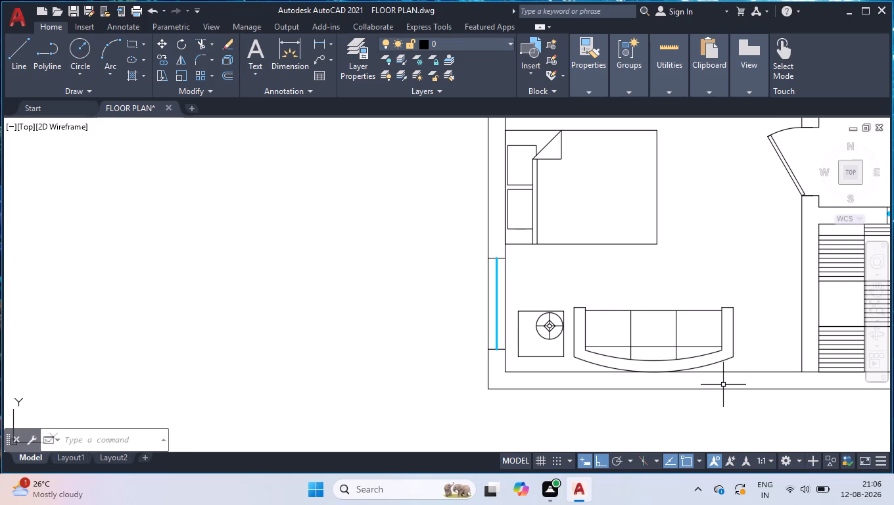
text(EX)
key(Return)
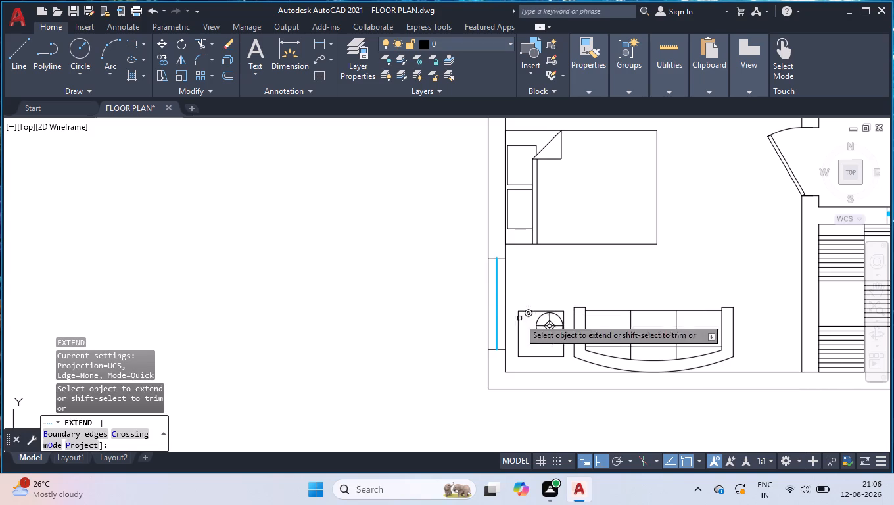
click(505, 367)
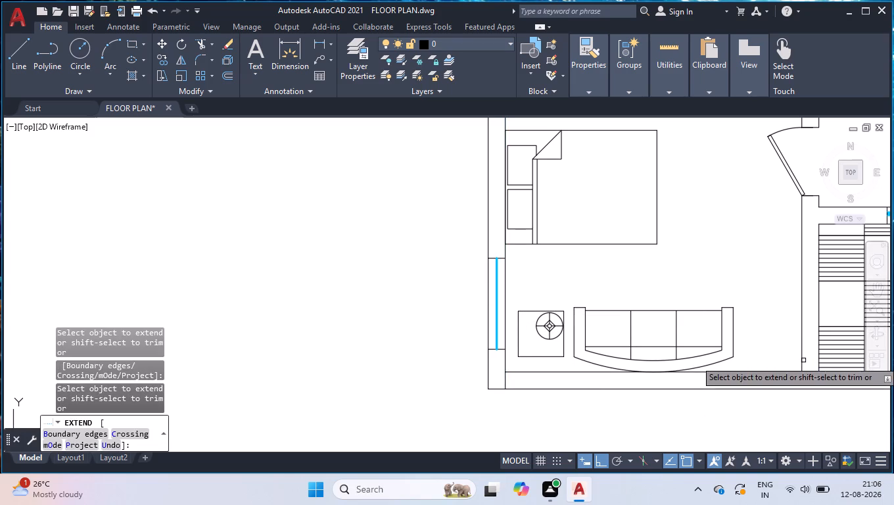
click(803, 366)
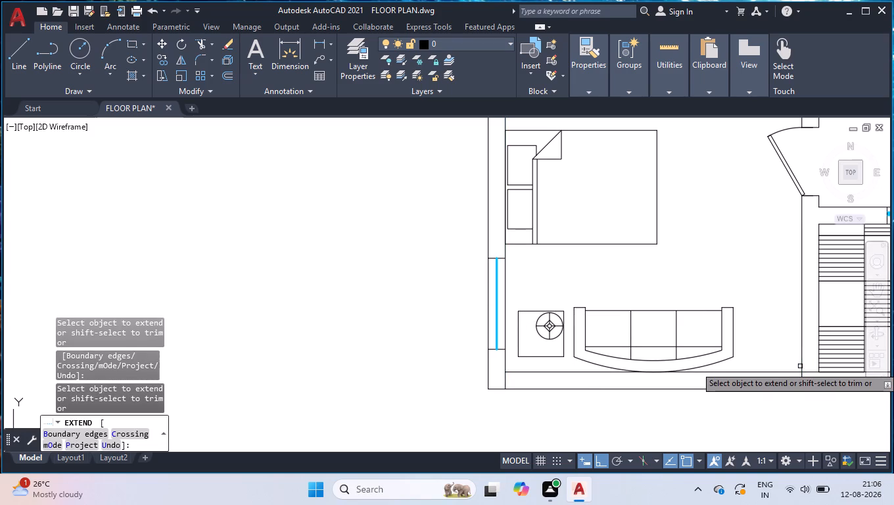
key(Escape)
Offset the left wall's inner line and the bedroom–balcony partition's near line 4' into the bedroom as guides for the bottom wall's window.
text(OFF)
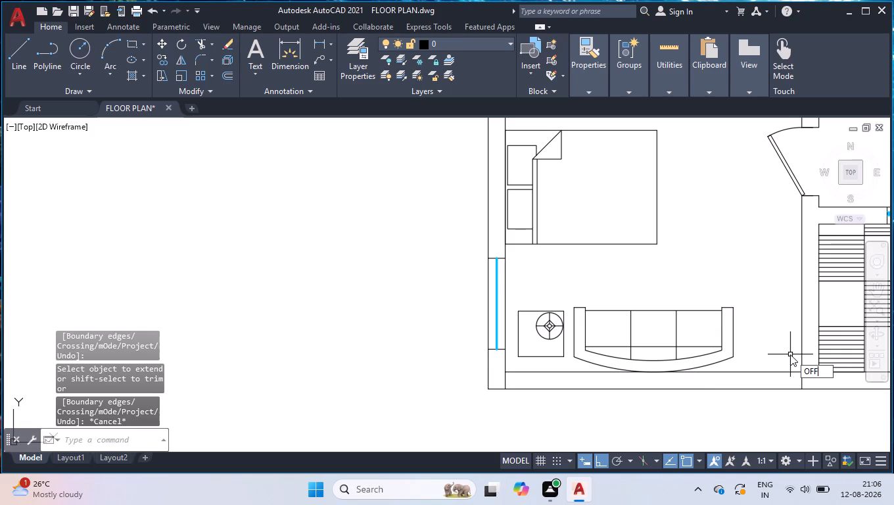
key(Return)
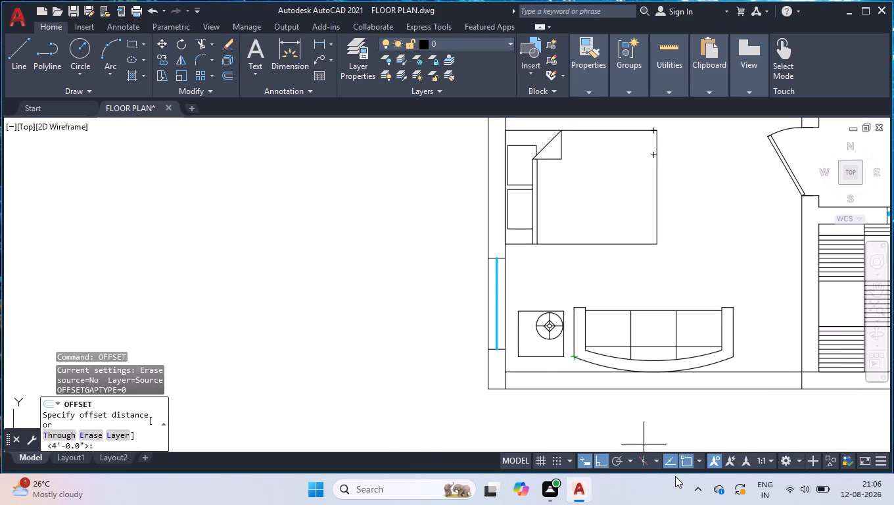
text(4')
key(Return)
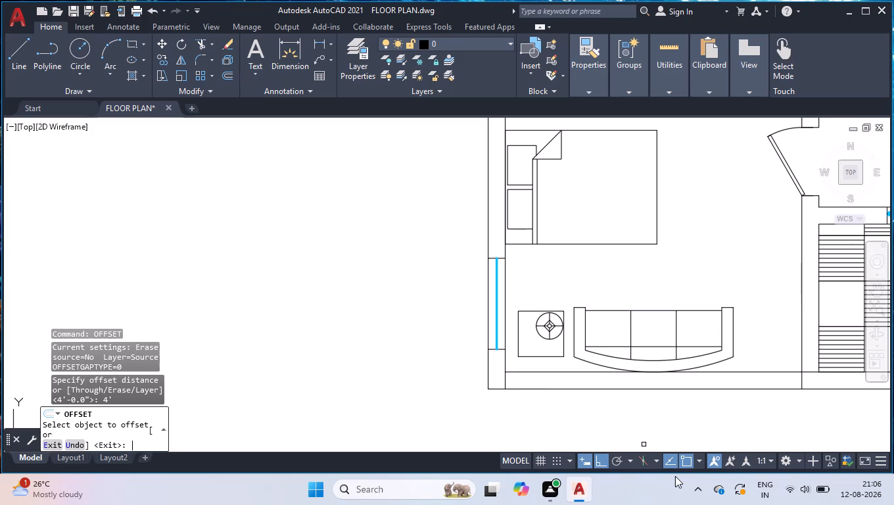
click(506, 381)
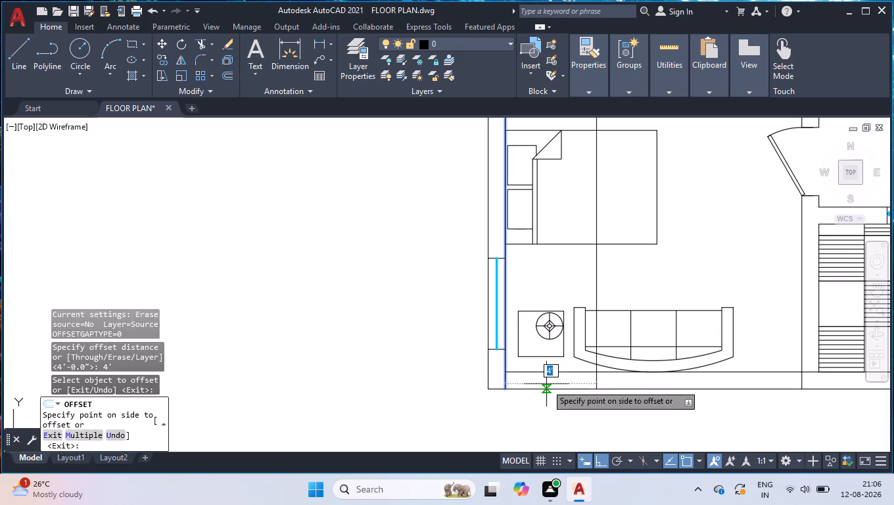
click(546, 384)
click(802, 381)
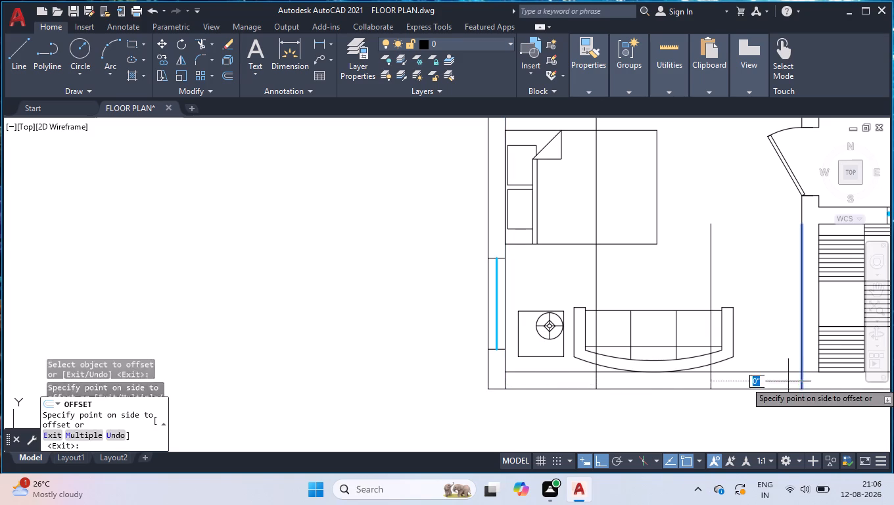
click(768, 383)
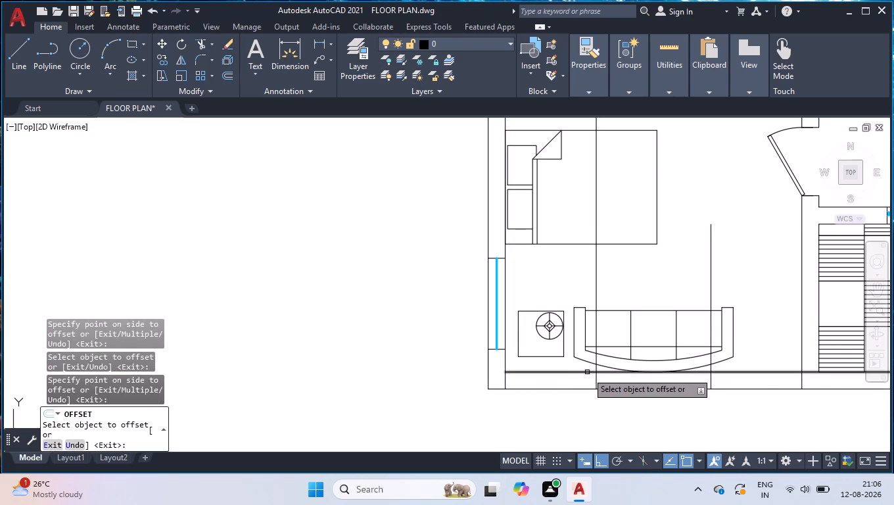
key(Escape)
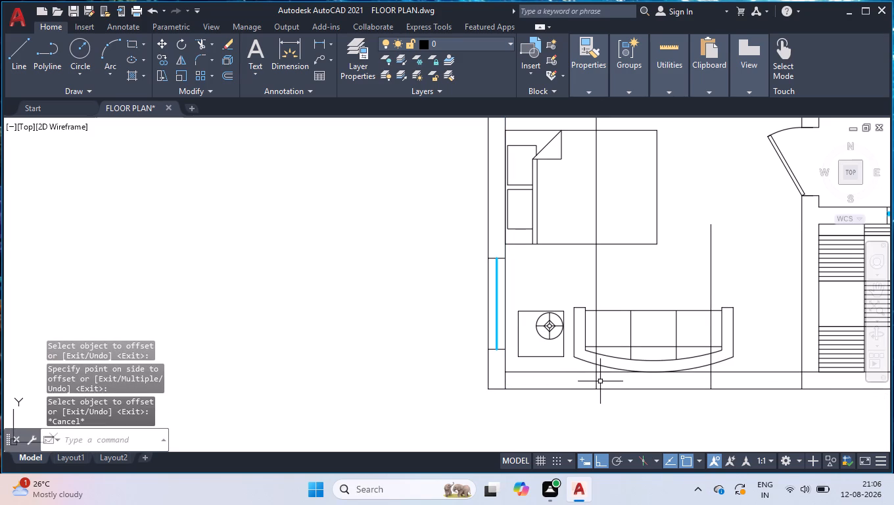
Draw the window line along the middle of the bottom wall's thickness between the two guide lines, starting midway between two points.
key(l)
key(Return)
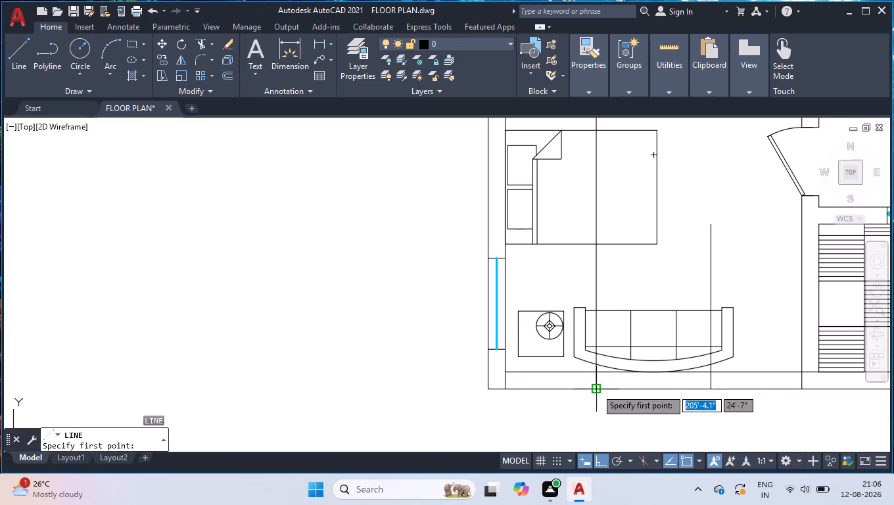
text(M2P)
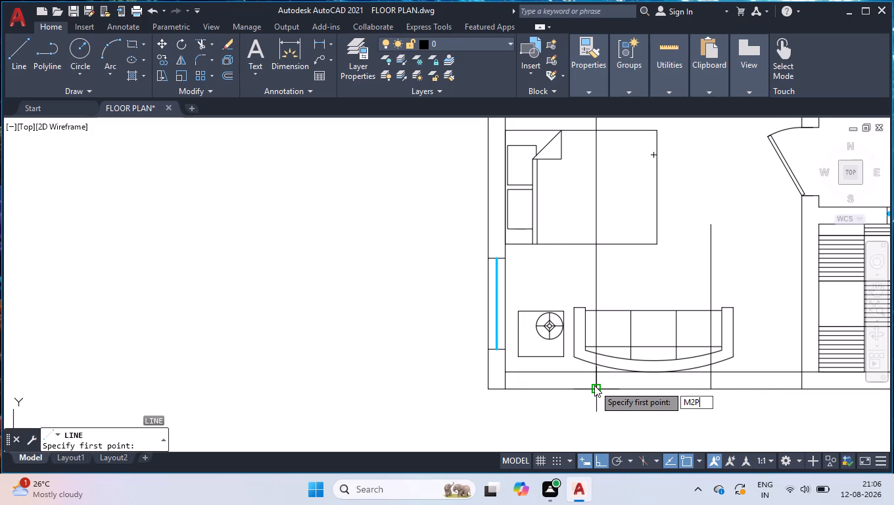
key(Return)
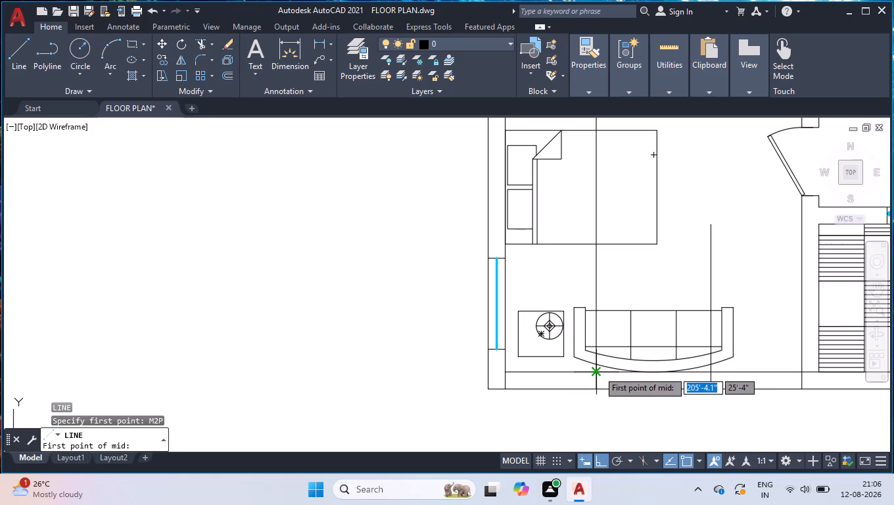
click(597, 370)
click(597, 390)
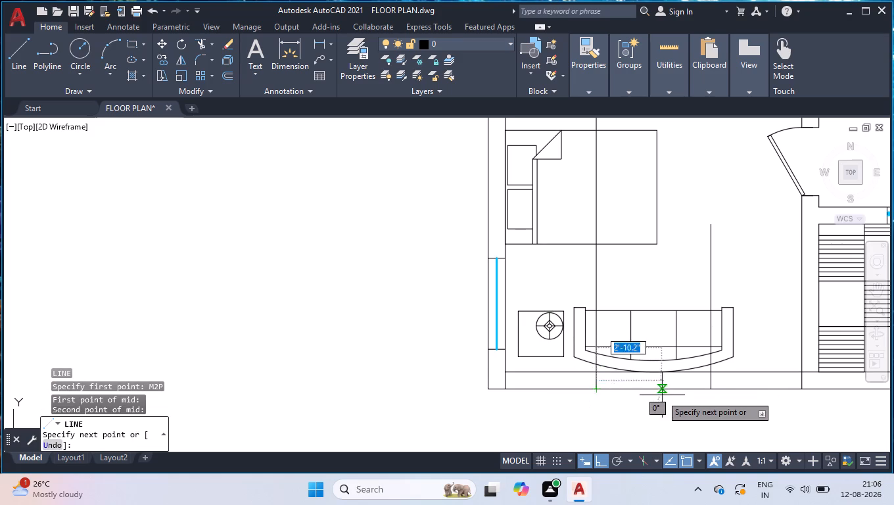
click(711, 380)
key(Escape)
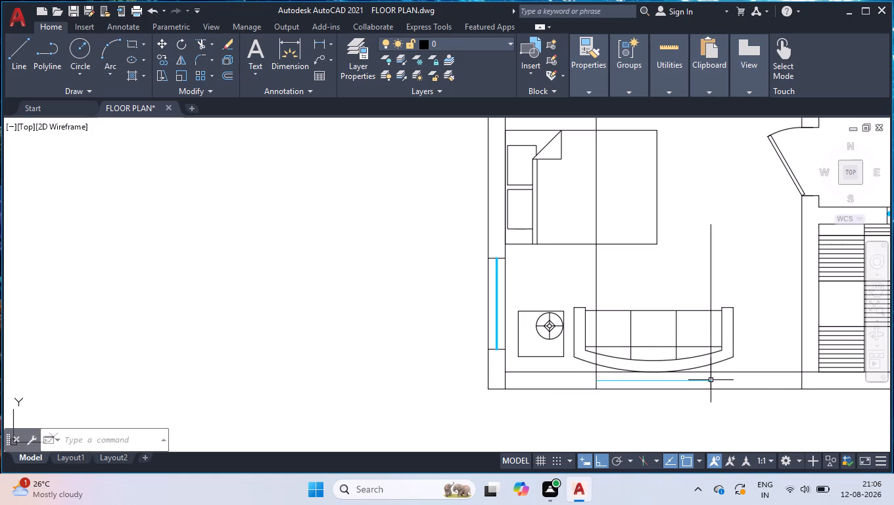
Erase the two vertical guide lines crossing the bedroom.
click(711, 276)
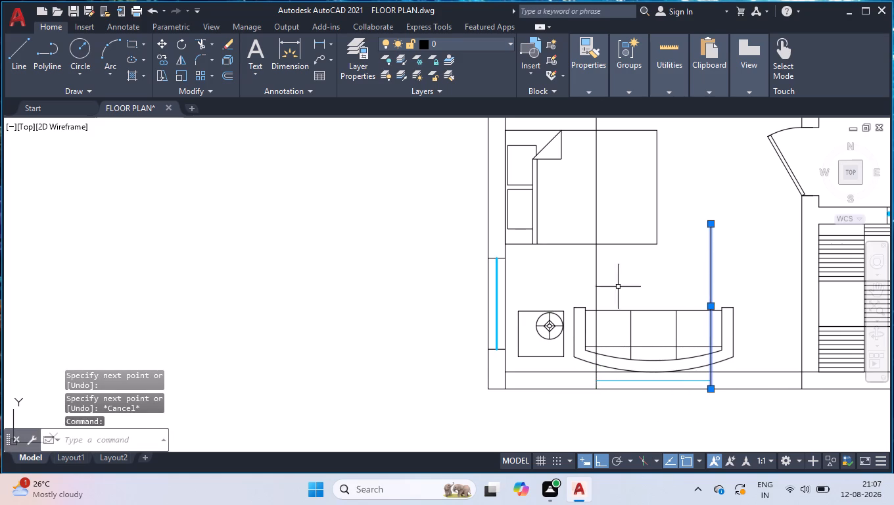
click(596, 287)
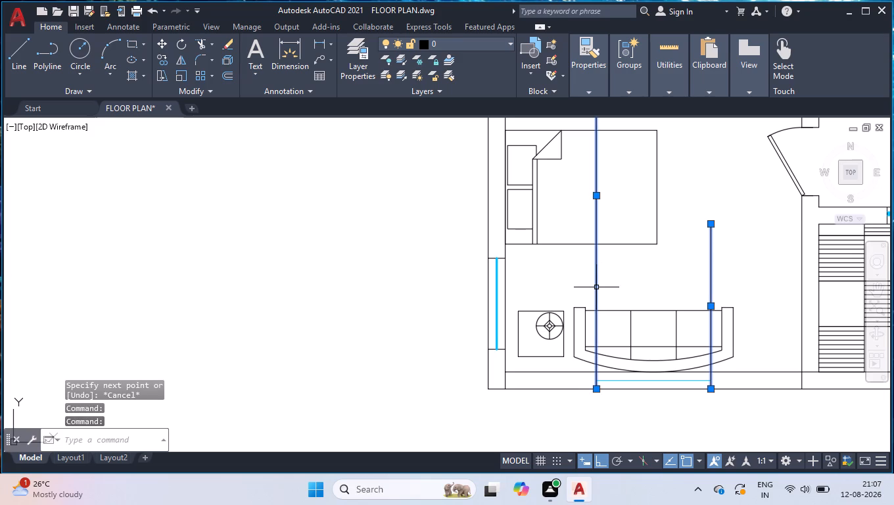
key(Delete)
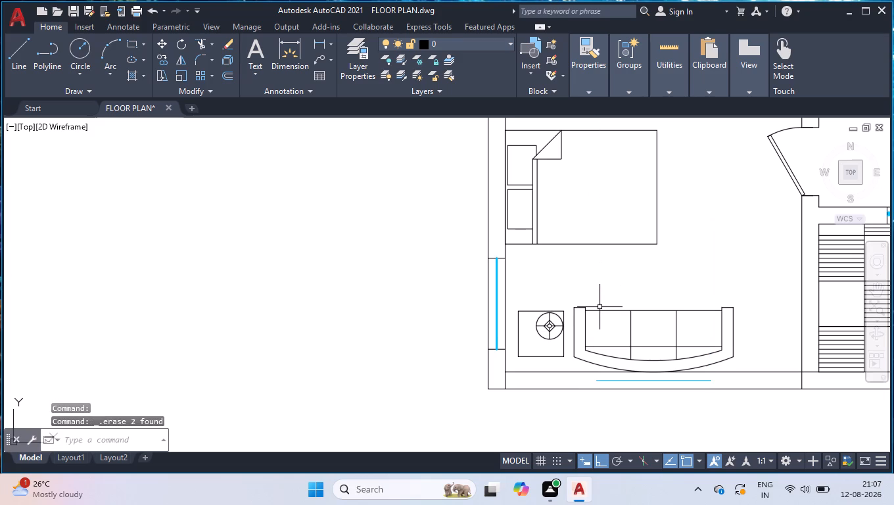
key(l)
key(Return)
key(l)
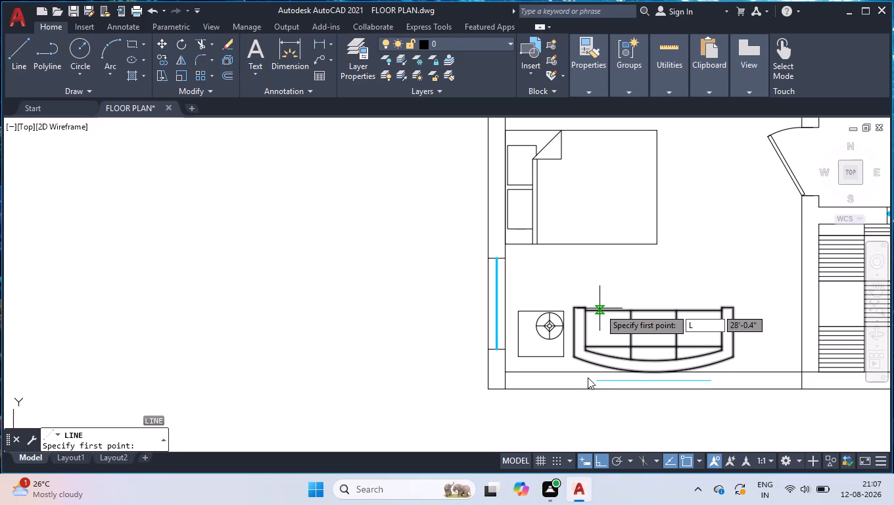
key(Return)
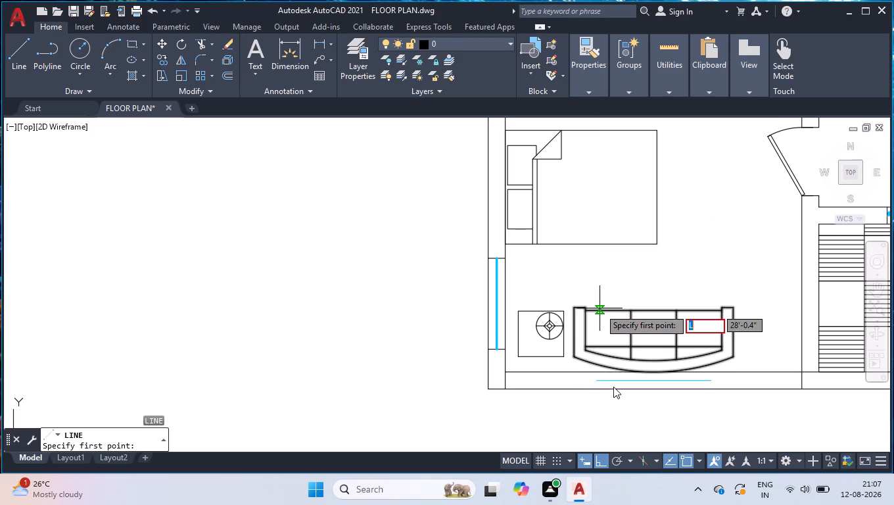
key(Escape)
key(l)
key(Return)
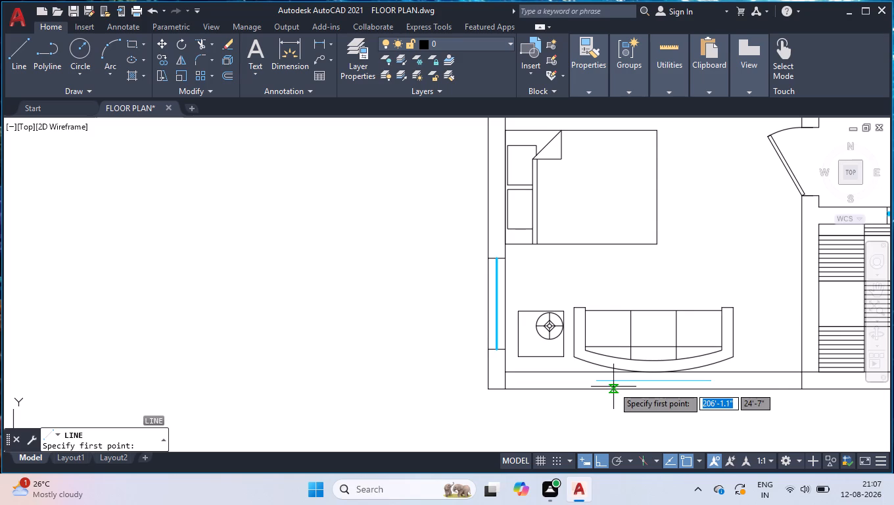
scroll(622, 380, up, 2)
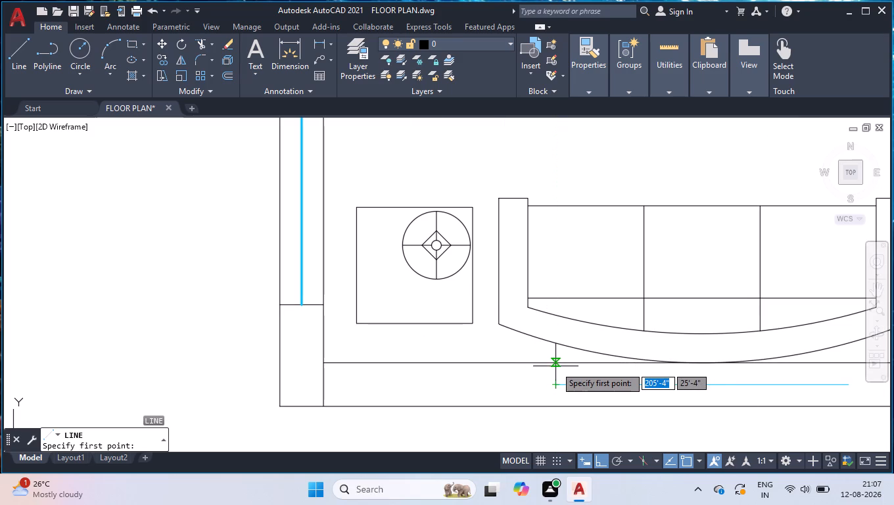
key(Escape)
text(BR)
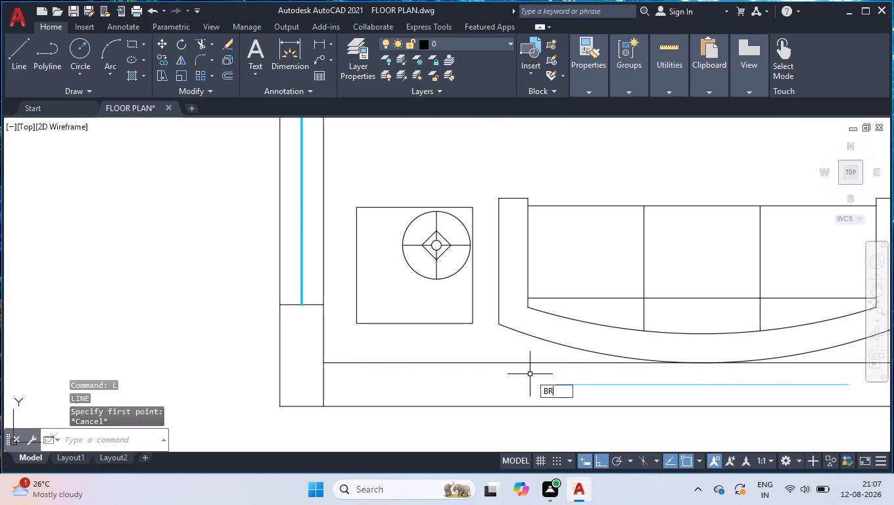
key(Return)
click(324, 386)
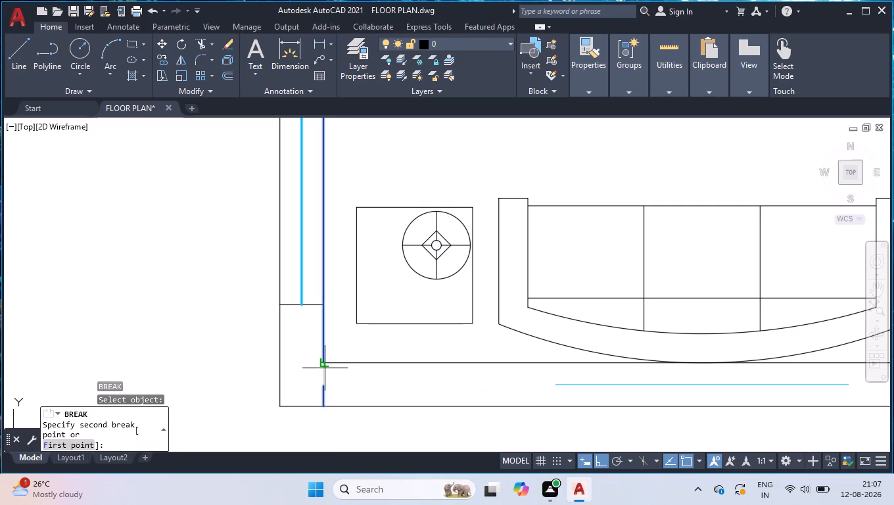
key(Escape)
Break the left wall's inner line at the point where it meets the bottom wall's inner line.
text(BR)
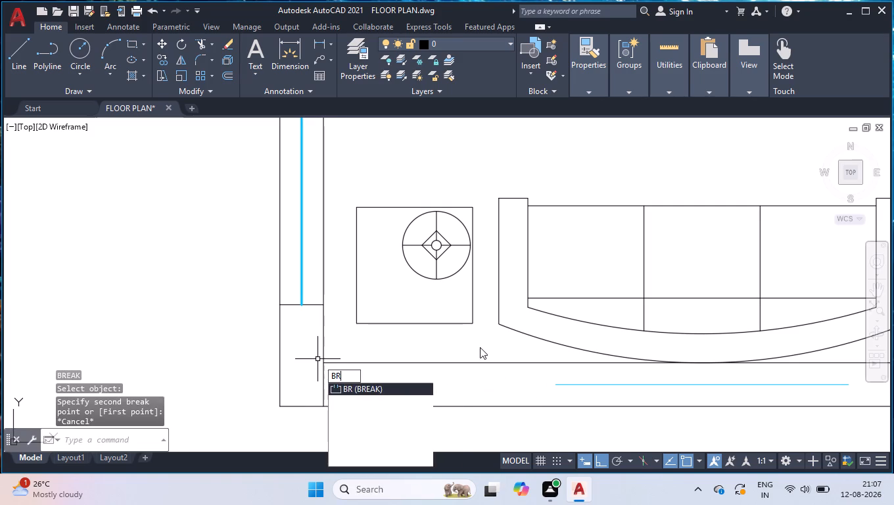
click(408, 413)
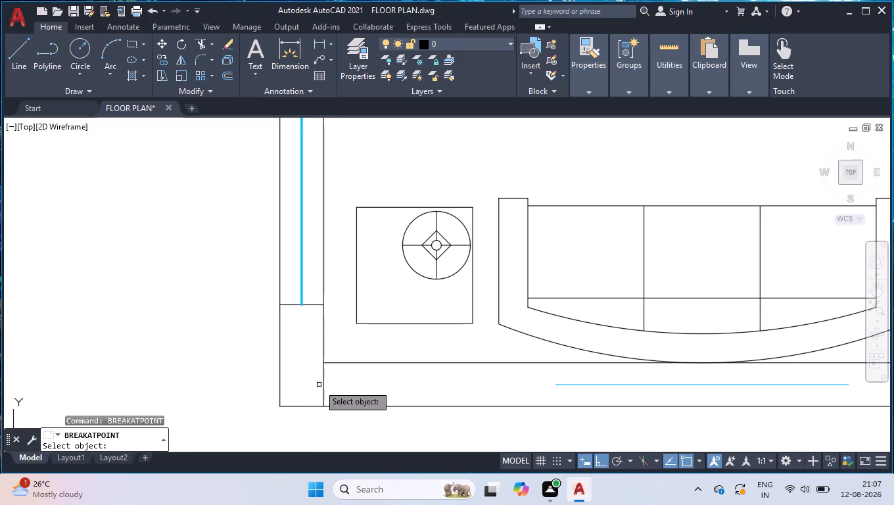
click(322, 385)
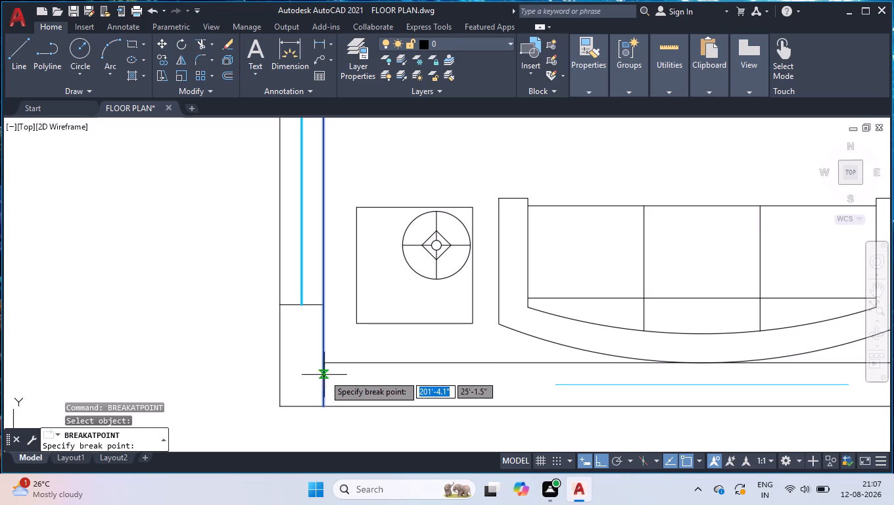
click(324, 362)
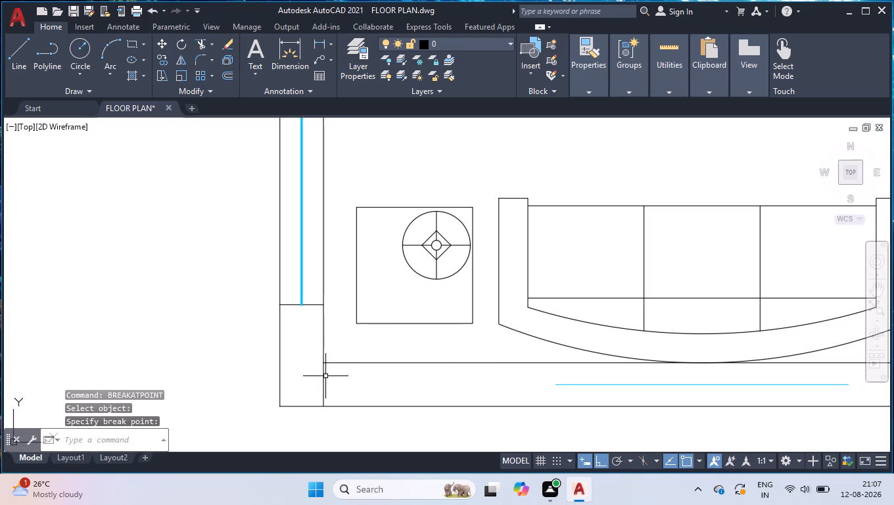
Move the broken-off short segment across the bottom wall to the sofa-side window line's end nearest the left wall.
click(325, 377)
text(MO)
text(VE)
key(Return)
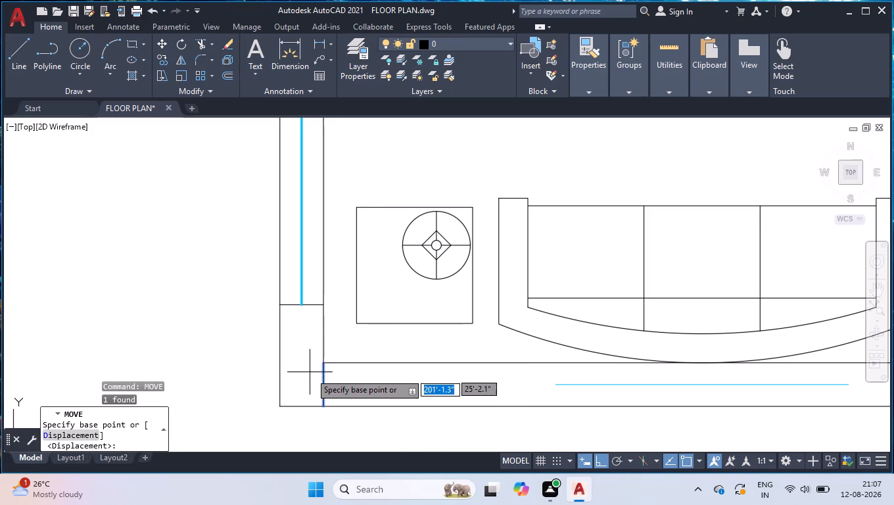
click(323, 364)
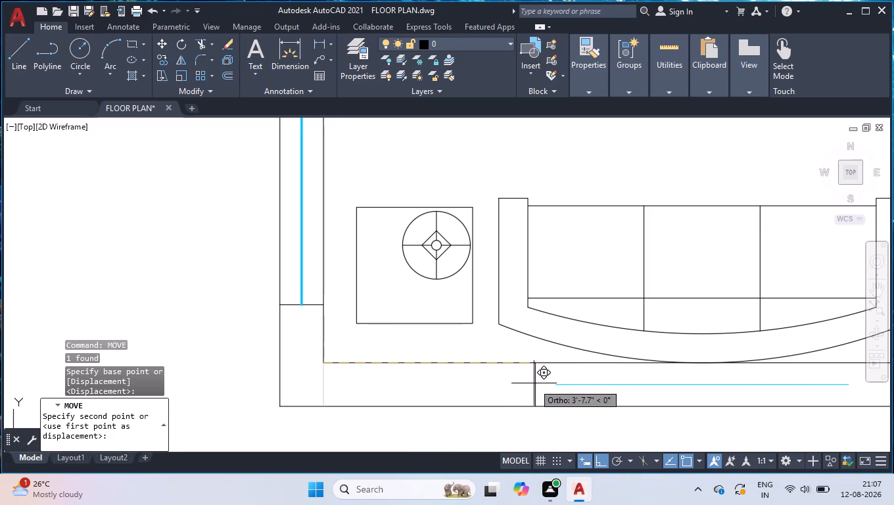
click(553, 389)
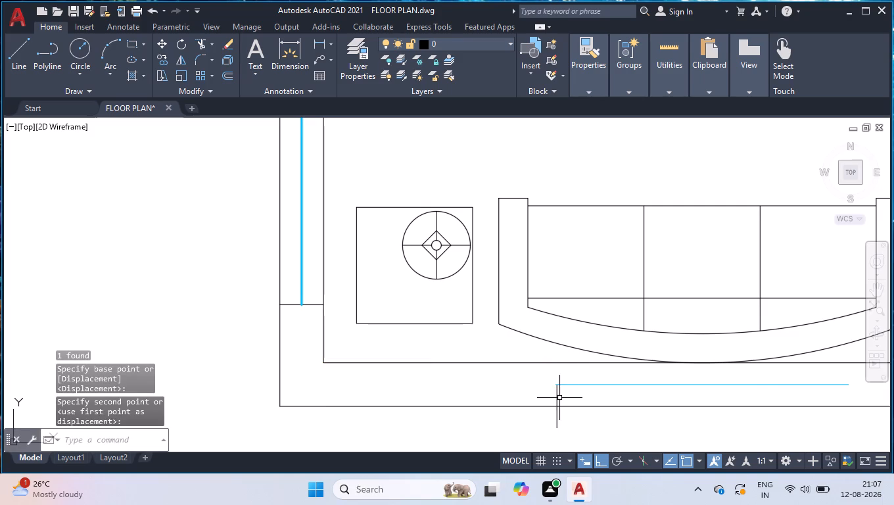
Reposition the short segment by its midpoint grip onto the window line's near end so it spans the bottom wall's thickness.
click(557, 399)
scroll(557, 399, up, 5)
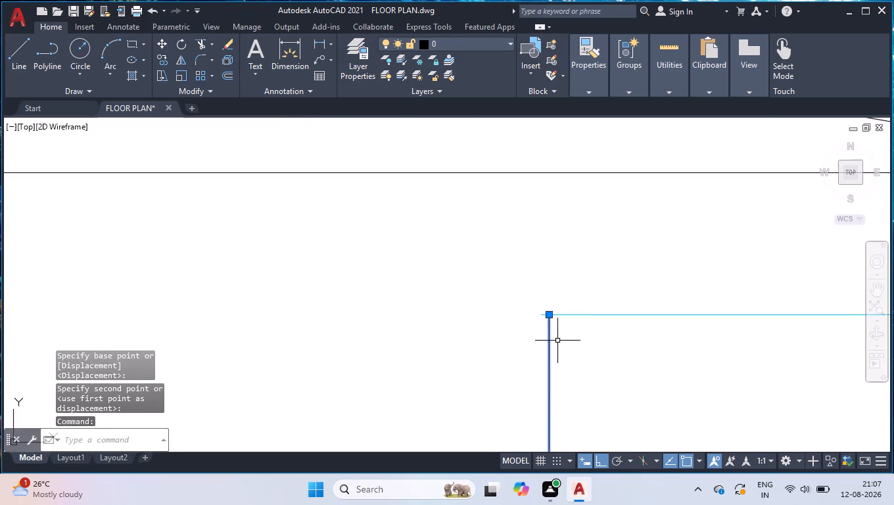
scroll(558, 341, down, 2)
click(557, 387)
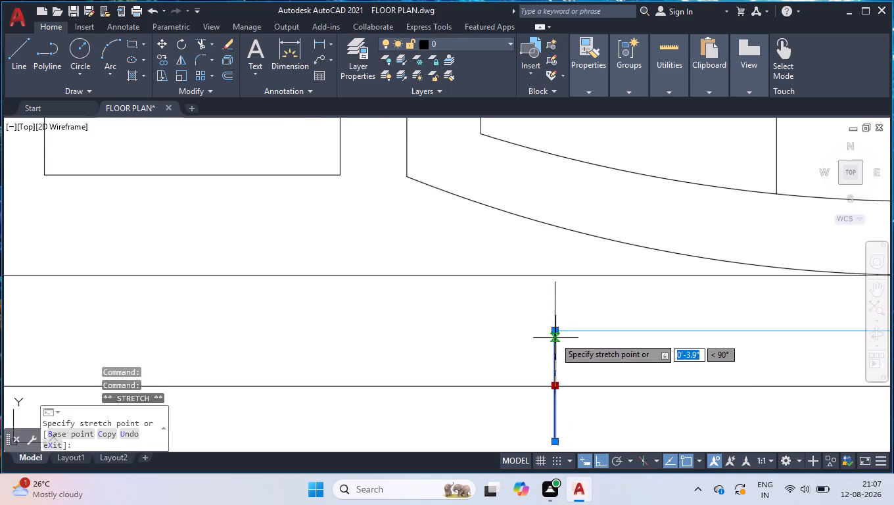
click(555, 335)
scroll(570, 333, up, 3)
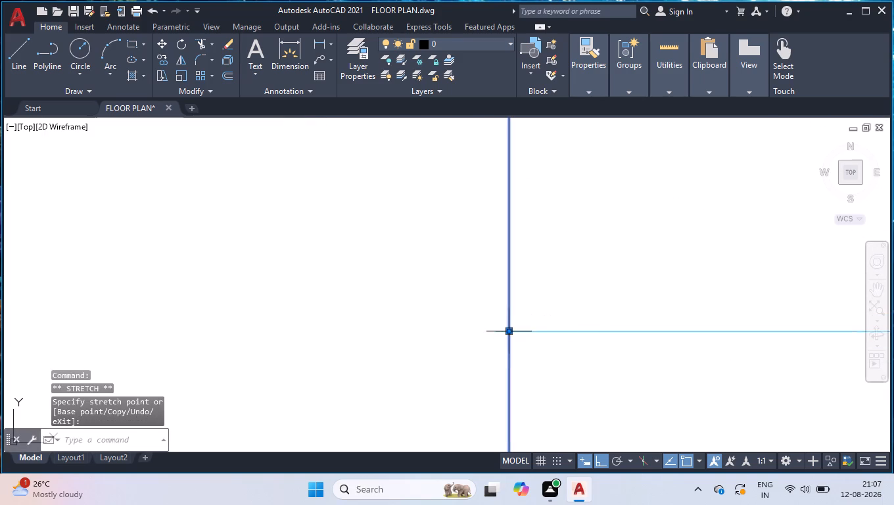
click(512, 332)
click(498, 332)
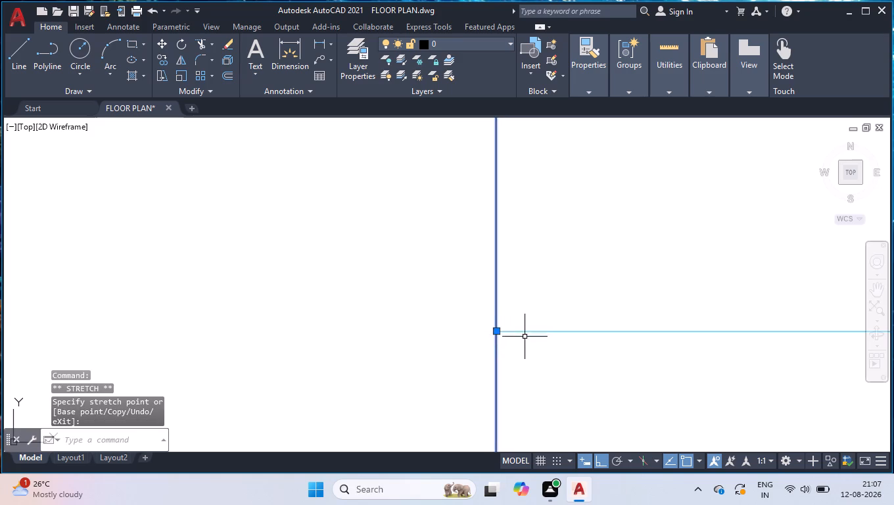
Copy the short end line from its top endpoint to the opposite end of the bottom wall's window line.
scroll(528, 336, down, 3)
text(COP)
key(Return)
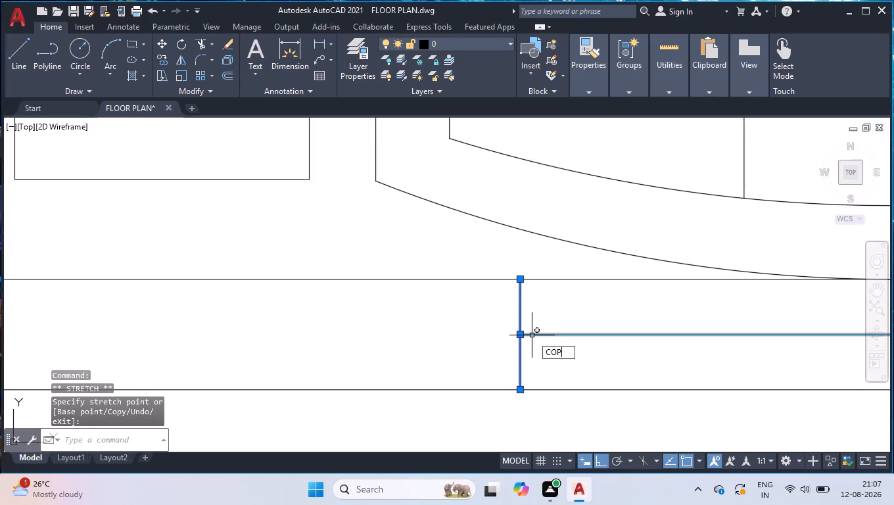
click(516, 281)
scroll(613, 304, down, 4)
scroll(705, 310, up, 4)
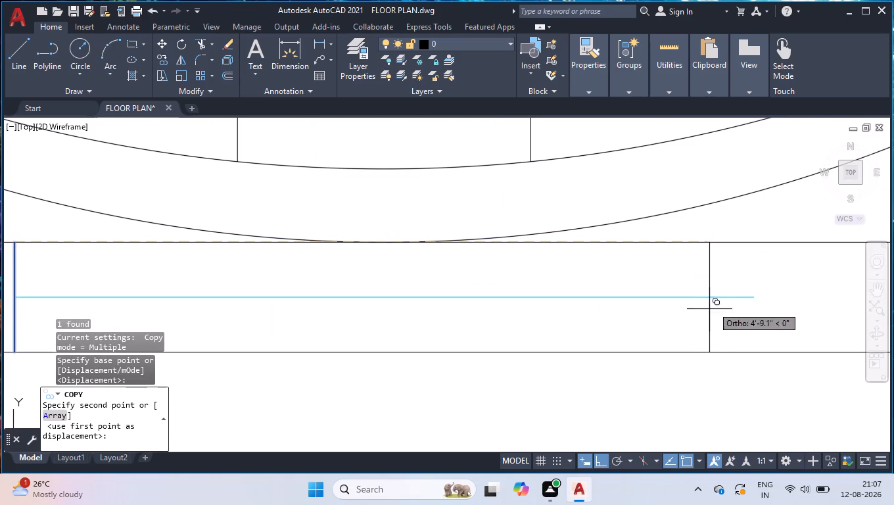
click(755, 300)
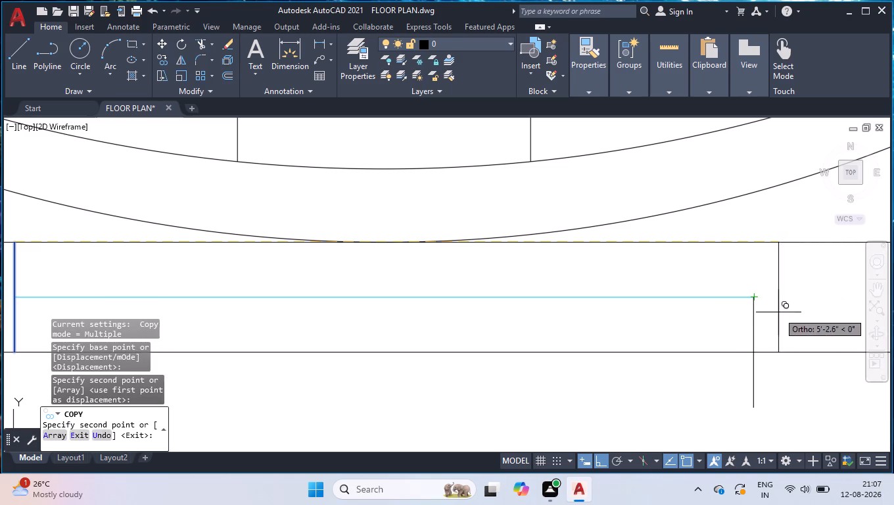
key(Escape)
Reposition the copied end line by its midpoint grip onto the window line's end so it spans the bottom wall's thickness.
click(755, 325)
scroll(755, 308, up, 4)
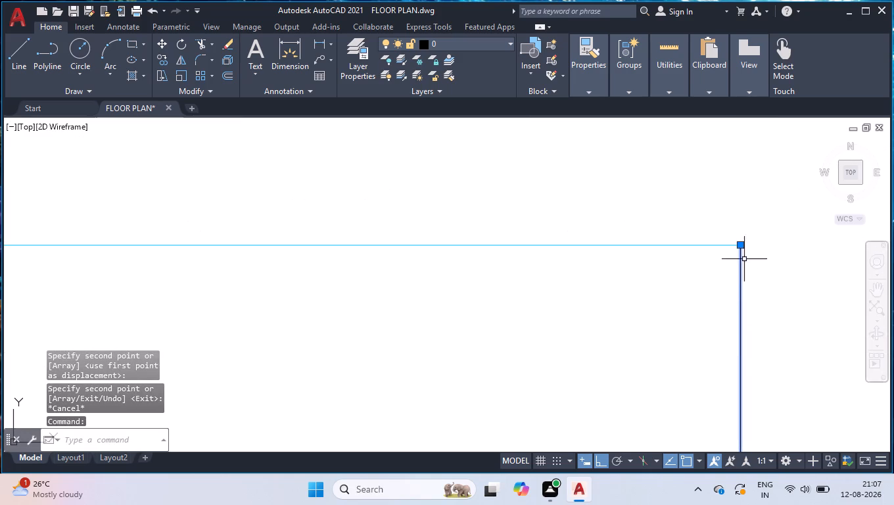
scroll(757, 304, down, 3)
click(752, 378)
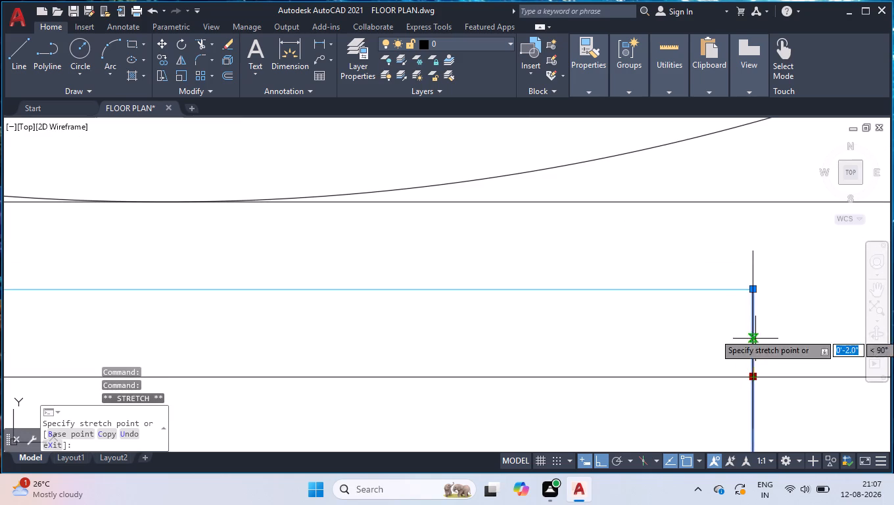
click(751, 292)
scroll(766, 305, up, 2)
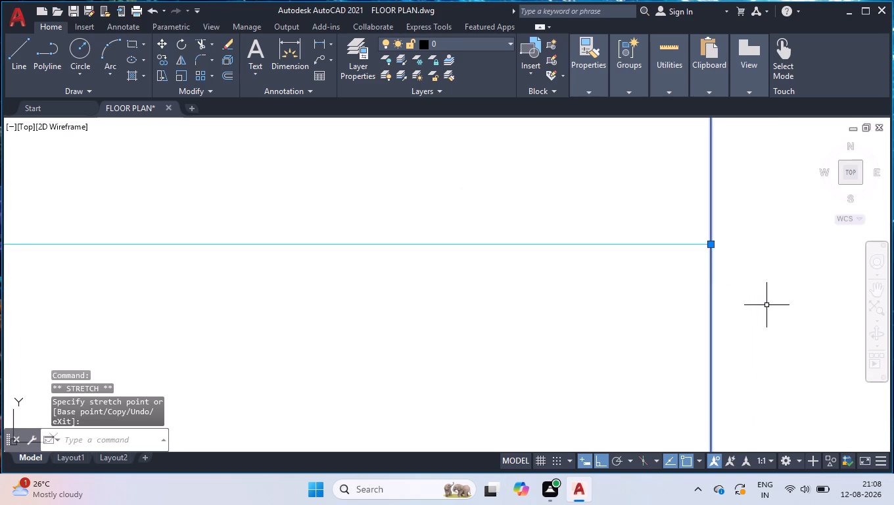
scroll(766, 305, up, 2)
key(Escape)
scroll(763, 302, down, 3)
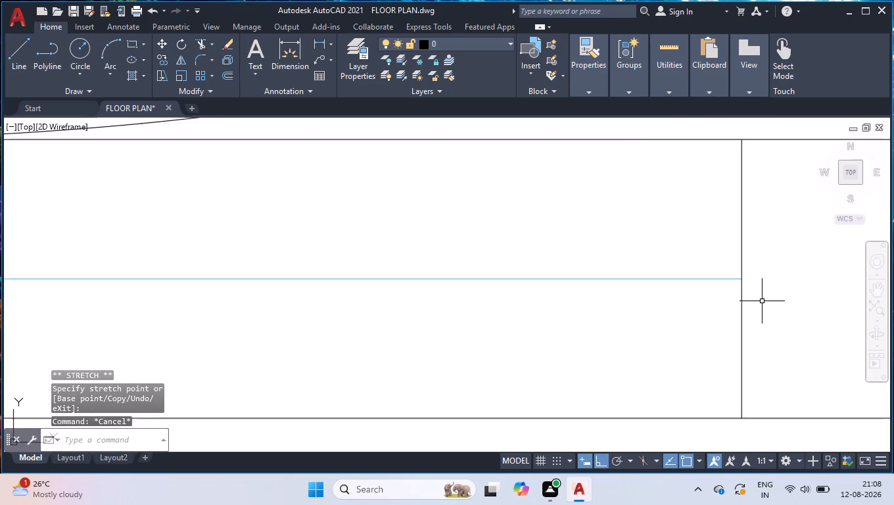
Set the lineweight of the blue window line in the bottom wall to 0.30 mm.
scroll(760, 299, down, 3)
click(711, 294)
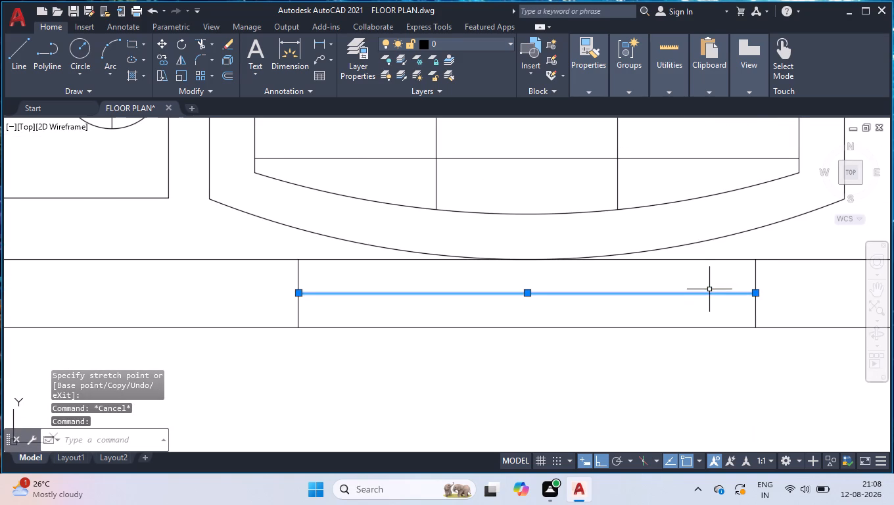
key(ctrl+1)
click(848, 290)
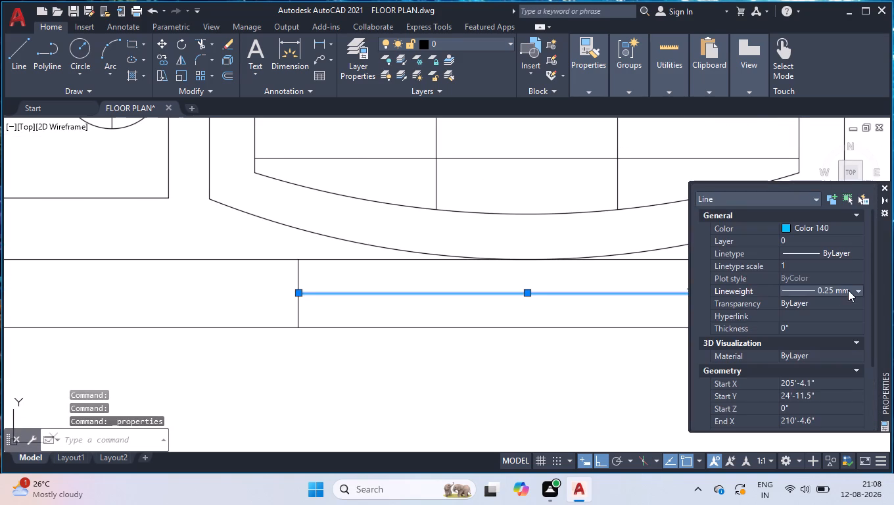
click(848, 290)
click(843, 317)
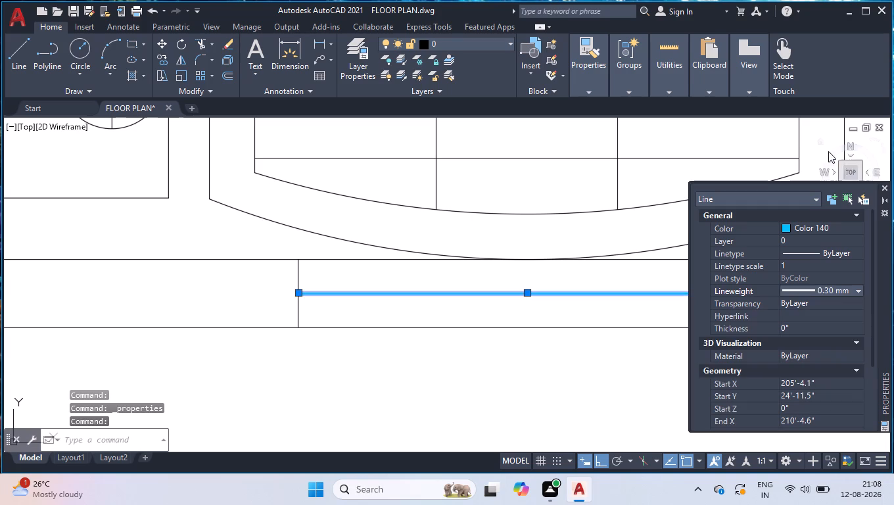
click(885, 189)
key(Escape)
scroll(626, 295, down, 1)
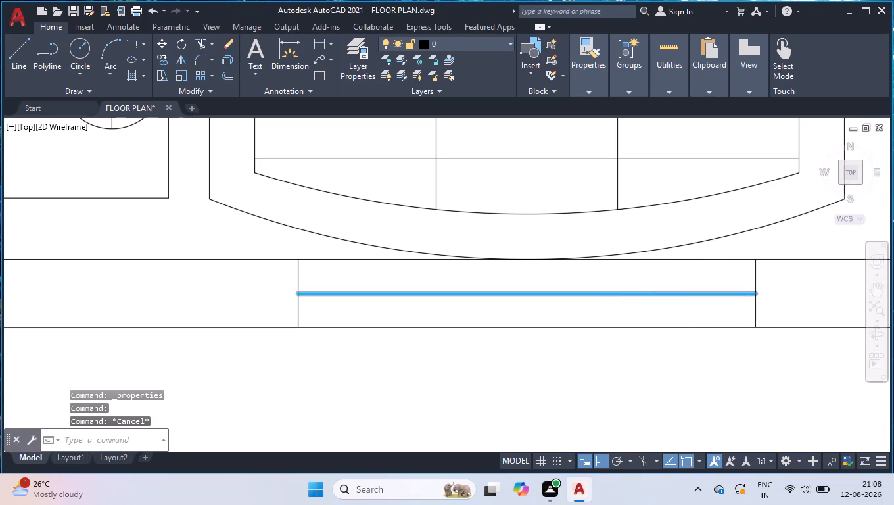
Load the ACAD_ISO02W100 ISO dash linetype from acadiso.lin into the drawing.
scroll(626, 299, down, 3)
scroll(665, 256, down, 4)
scroll(728, 226, up, 3)
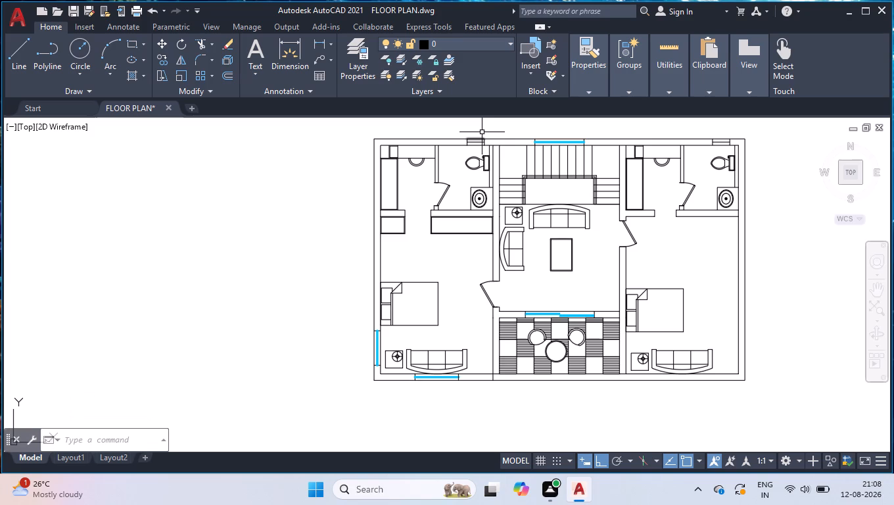
scroll(482, 132, up, 2)
text(LT)
key(Return)
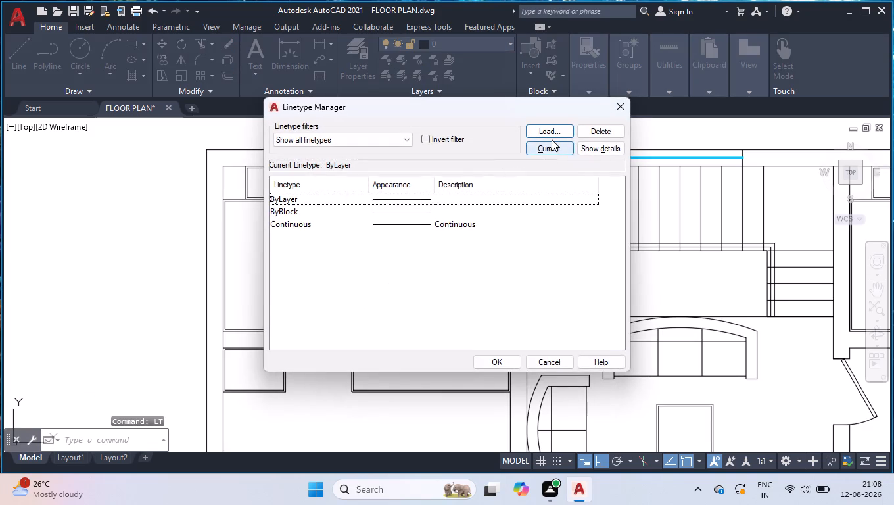
click(552, 139)
click(561, 130)
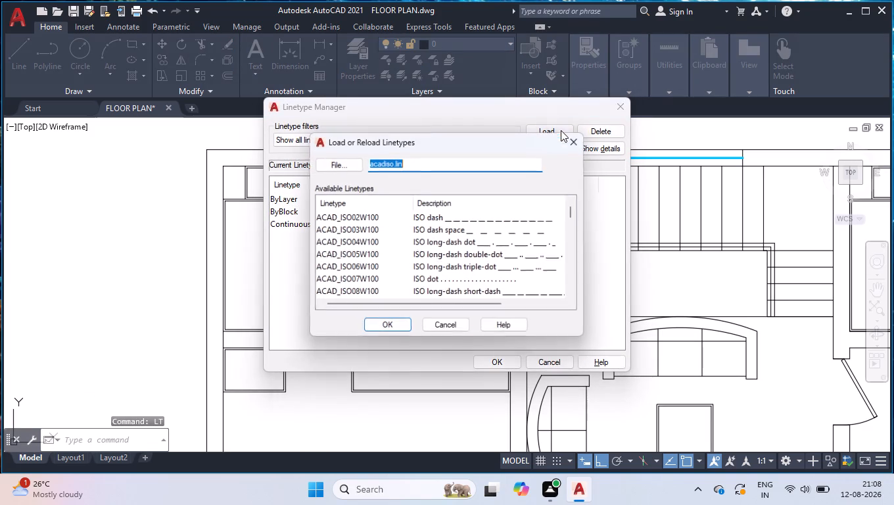
click(488, 217)
click(373, 330)
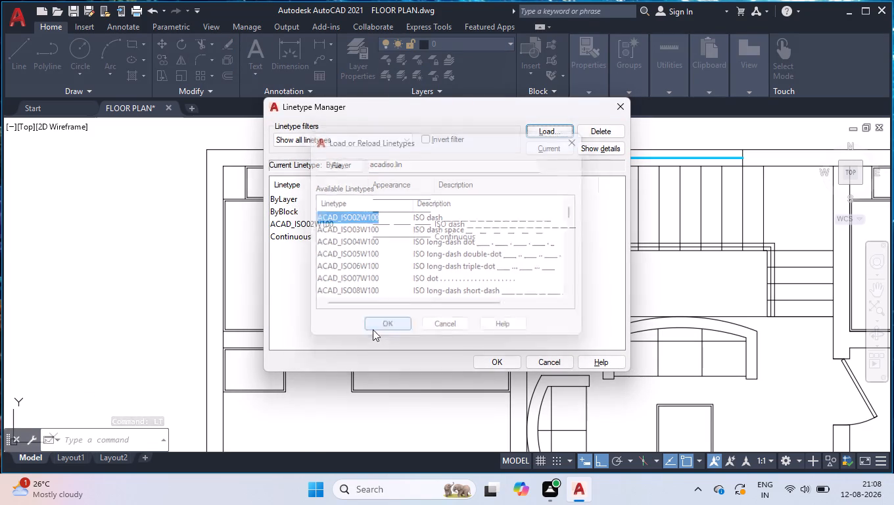
click(479, 229)
click(487, 359)
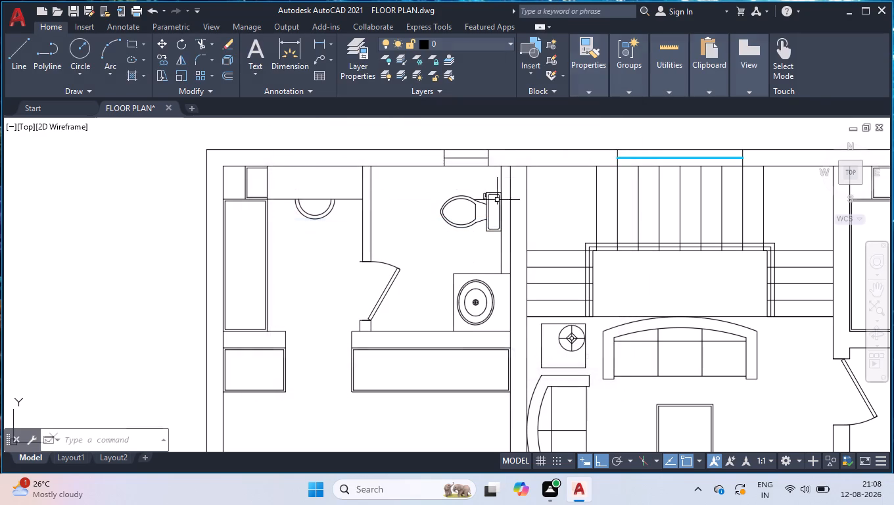
Apply the ACAD_ISO02W100 dashed linetype to the three horizontal lines of the left bathroom's window in the upper wall.
click(479, 146)
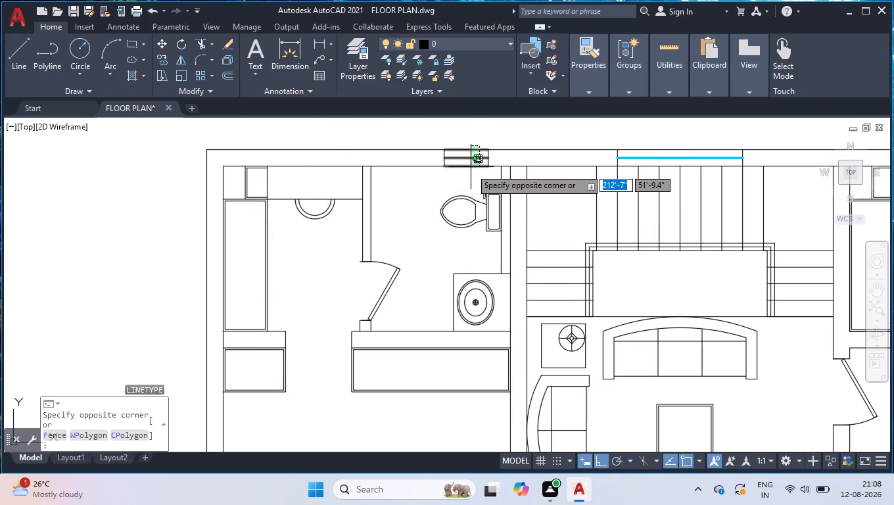
click(471, 169)
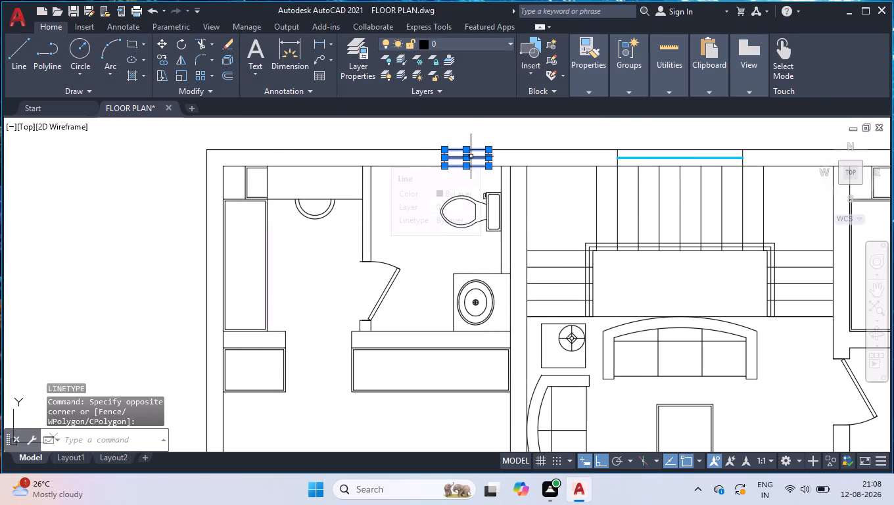
key(ctrl+1)
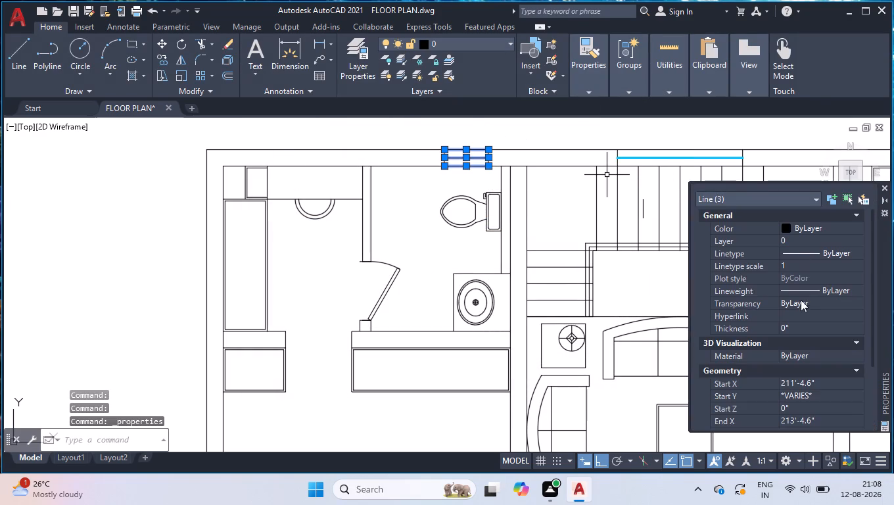
click(823, 255)
click(829, 254)
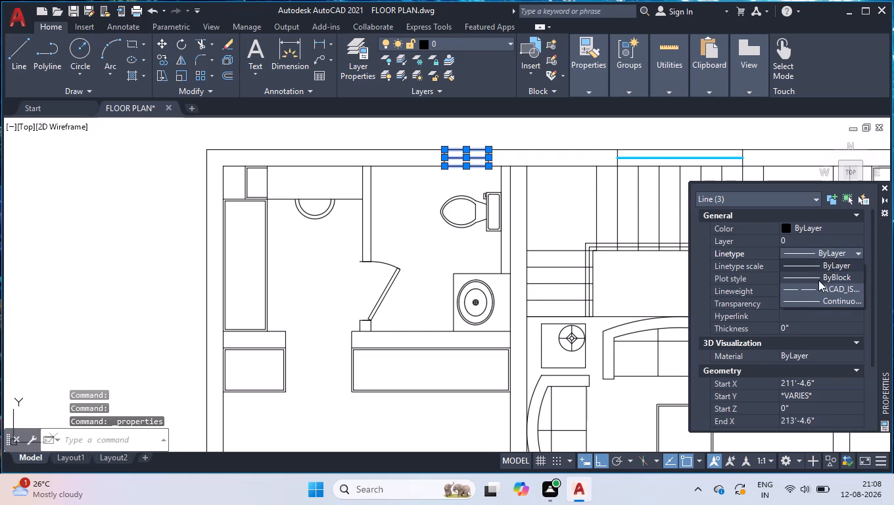
click(816, 285)
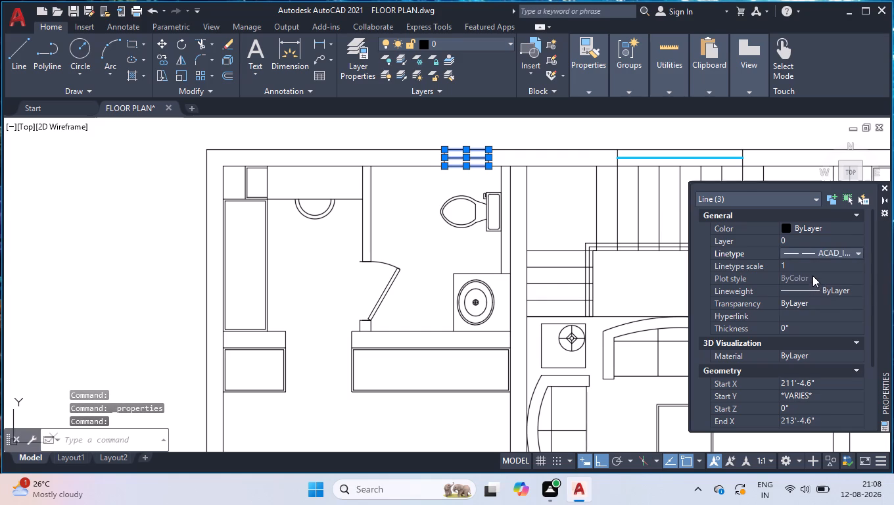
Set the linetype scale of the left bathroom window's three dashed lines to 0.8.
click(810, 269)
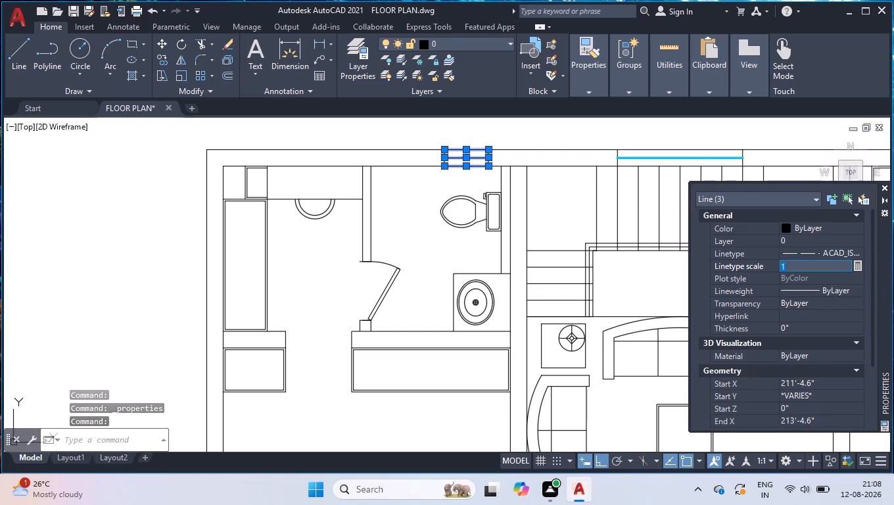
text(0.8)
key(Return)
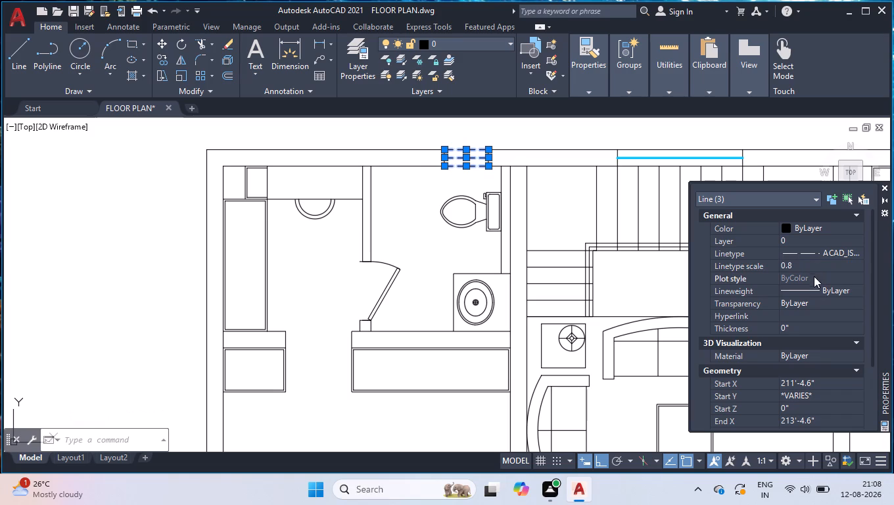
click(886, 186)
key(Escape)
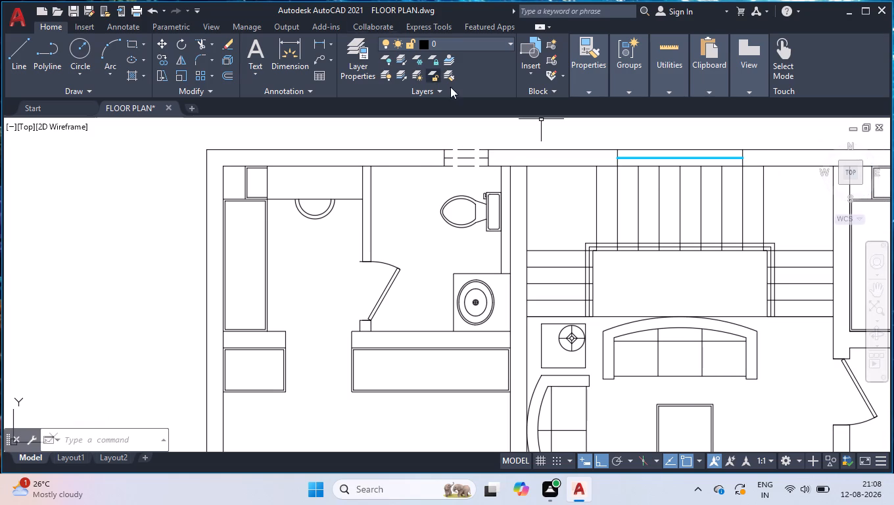
Set the linetype scale of the left bathroom window's three dashed lines to 0.5.
scroll(473, 151, up, 1)
click(477, 138)
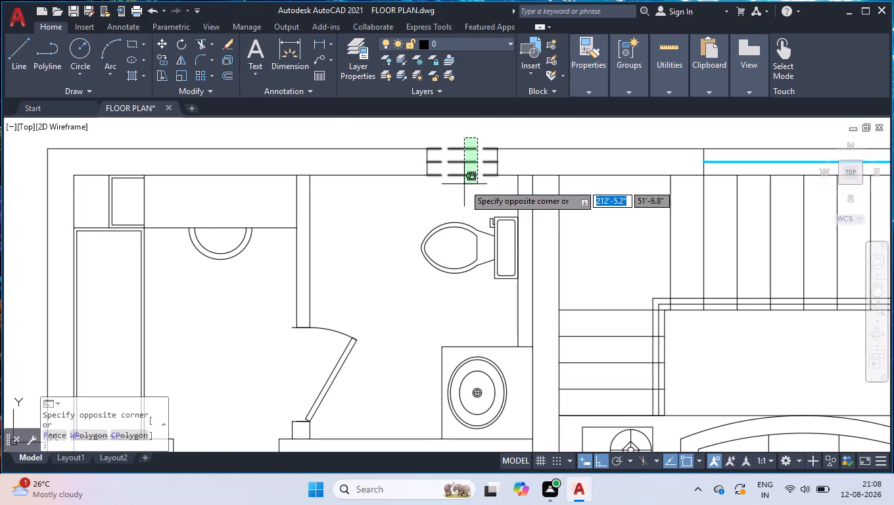
click(464, 184)
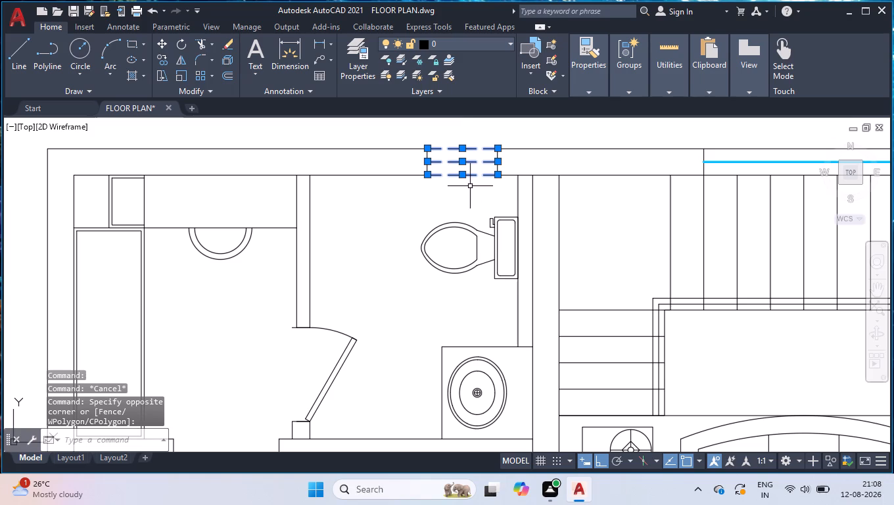
key(ctrl+1)
click(835, 269)
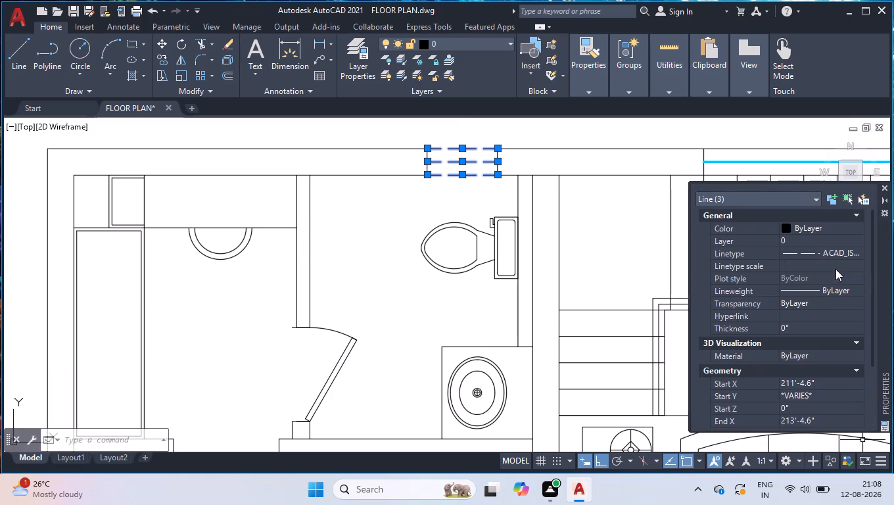
text(0.5)
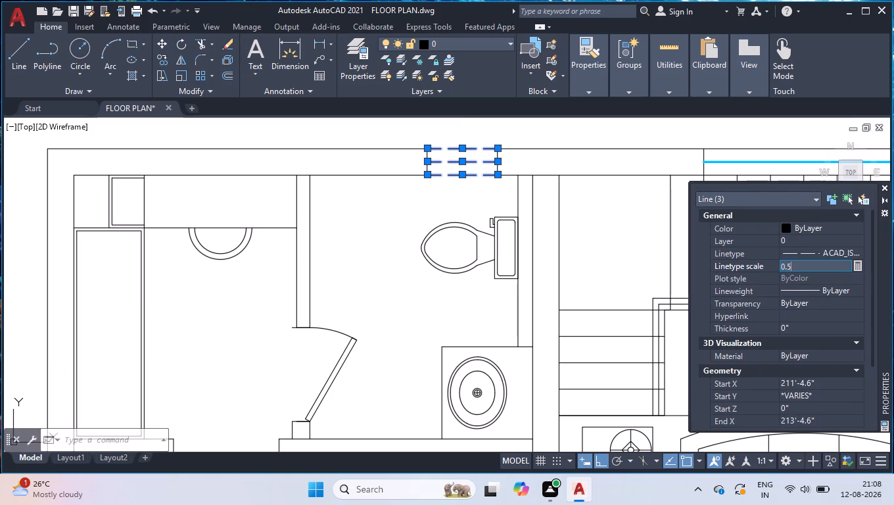
key(Return)
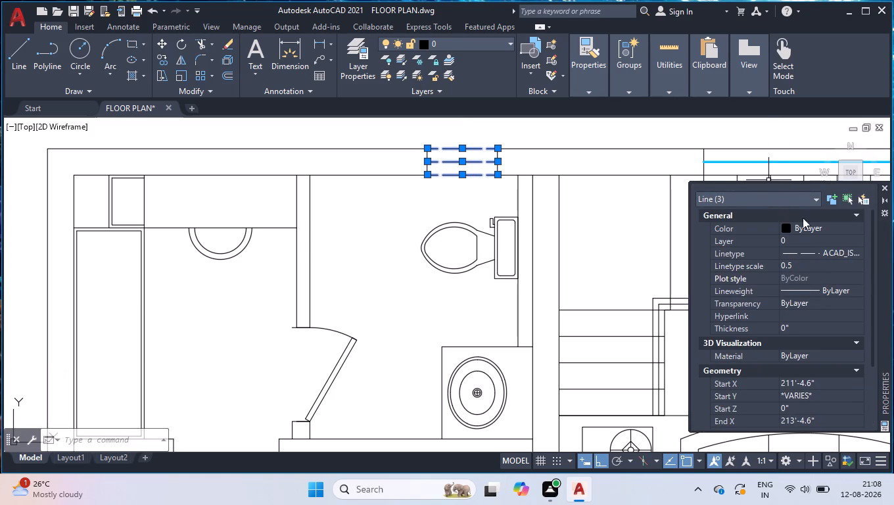
click(889, 189)
key(Escape)
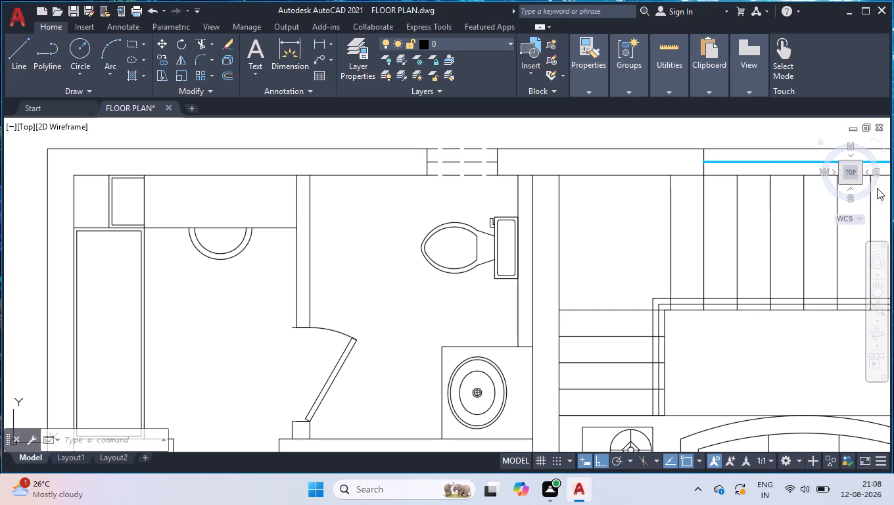
Set the lineweight of the left bathroom window's middle dashed line to 0.30 mm.
click(458, 161)
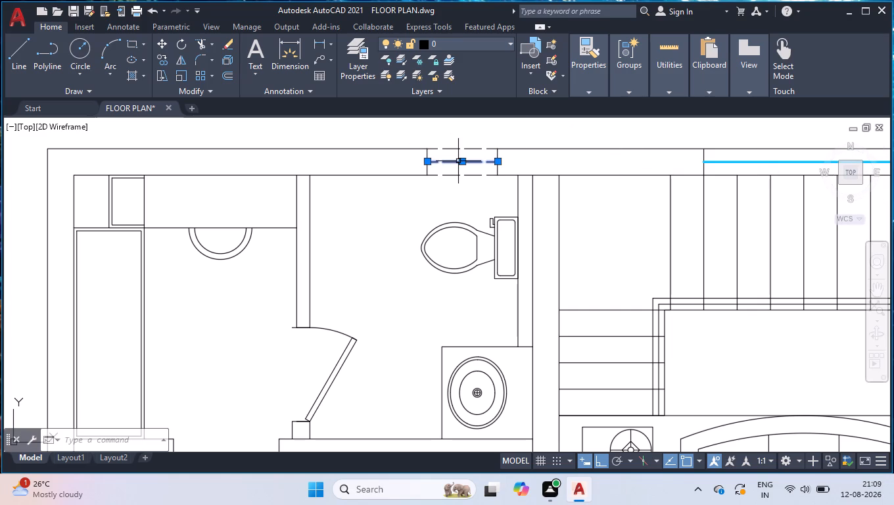
key(ctrl+1)
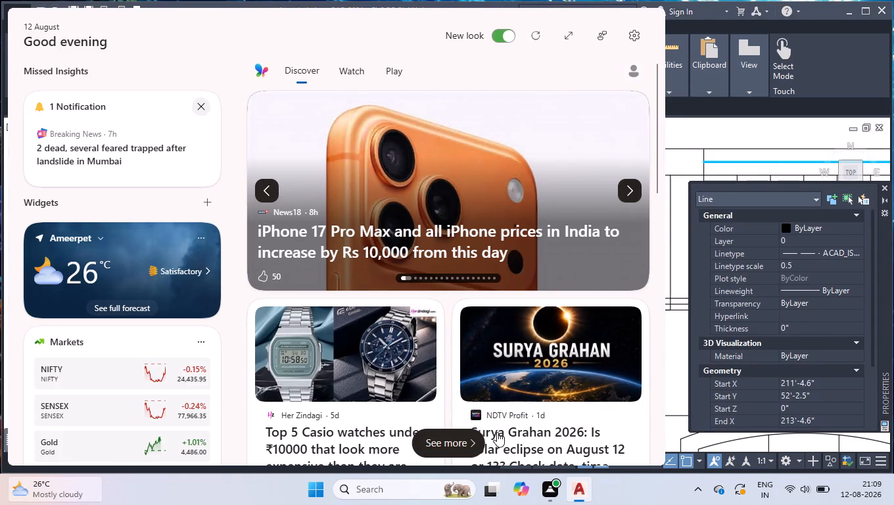
click(24, 483)
click(842, 290)
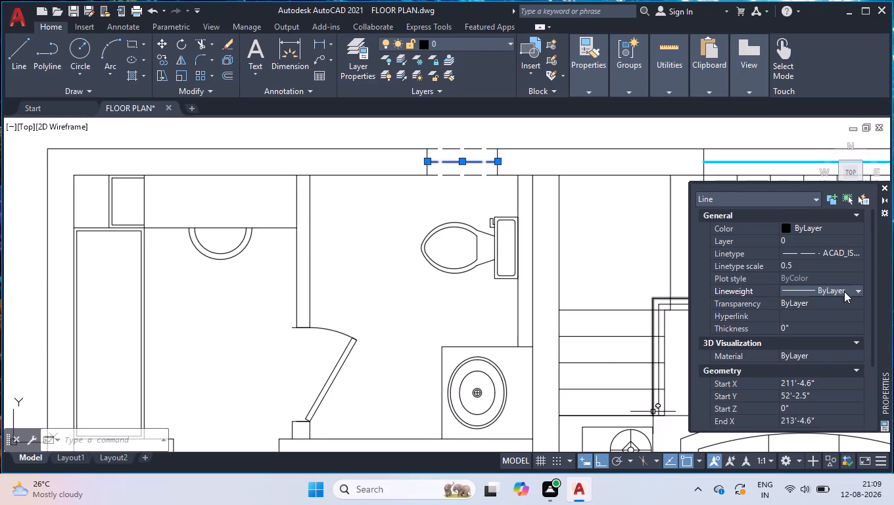
click(849, 293)
scroll(826, 373, down, 2)
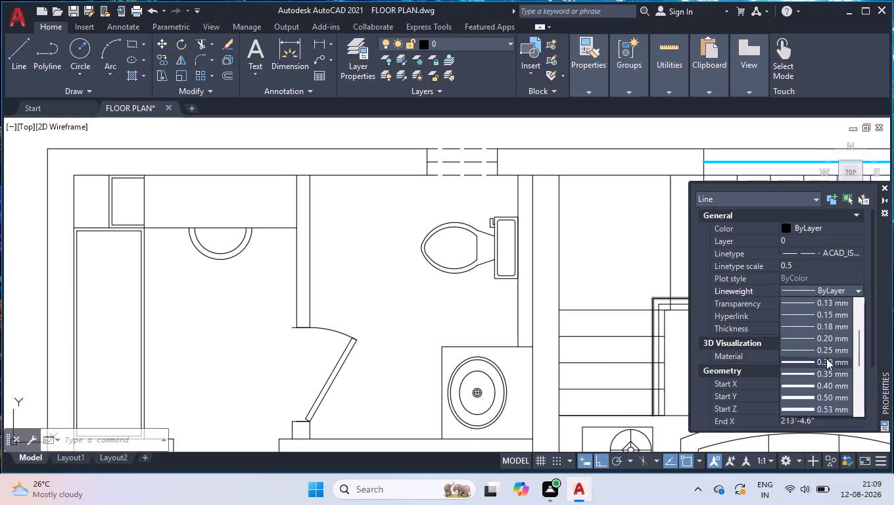
click(826, 361)
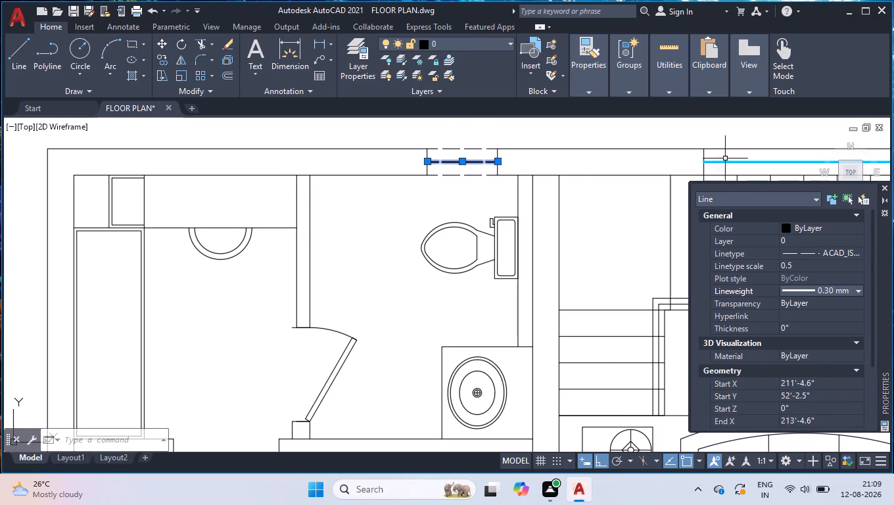
Set the colour of the left bathroom window's middle dashed line to Color 140.
click(793, 231)
click(805, 228)
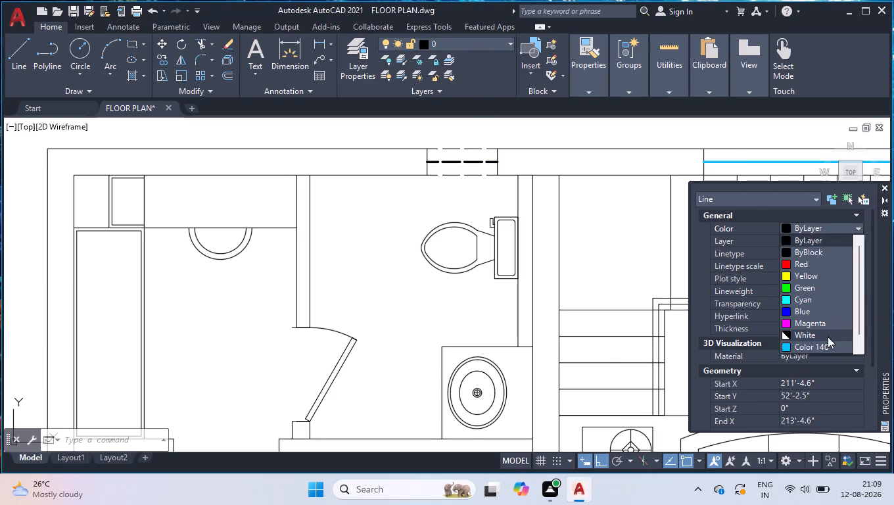
click(812, 344)
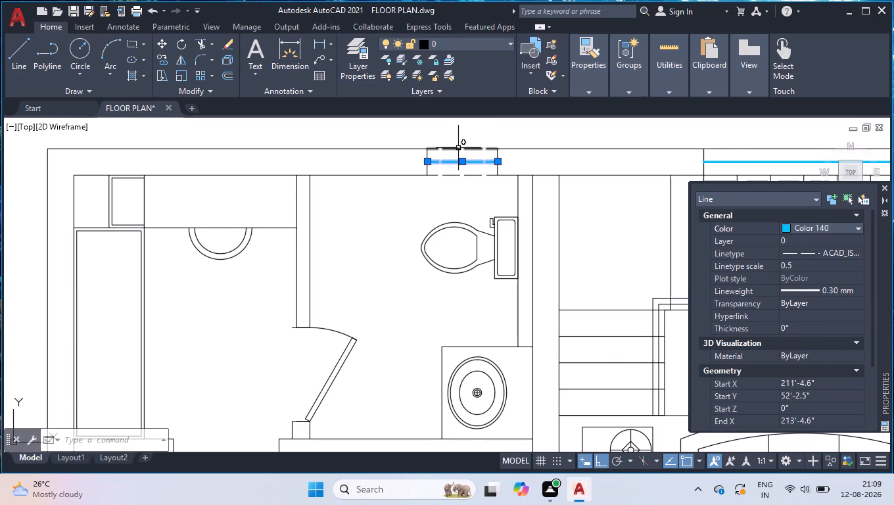
key(Escape)
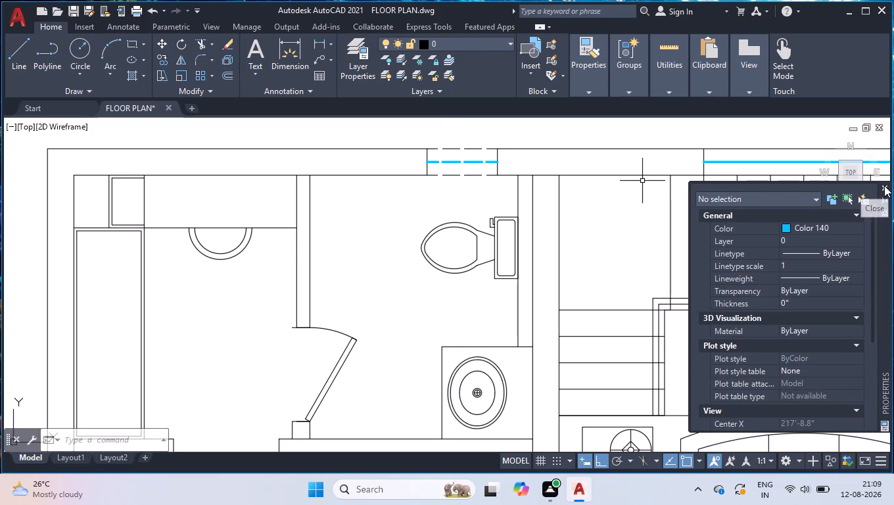
click(884, 185)
Trim the left bedroom's partition line where it crosses the lower exterior wall beside the tiled balcony.
scroll(717, 200, down, 3)
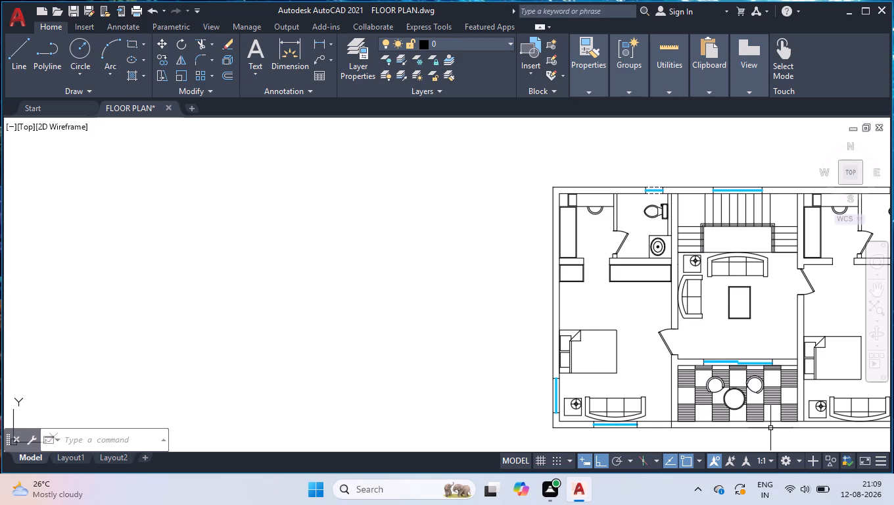
scroll(770, 428, down, 2)
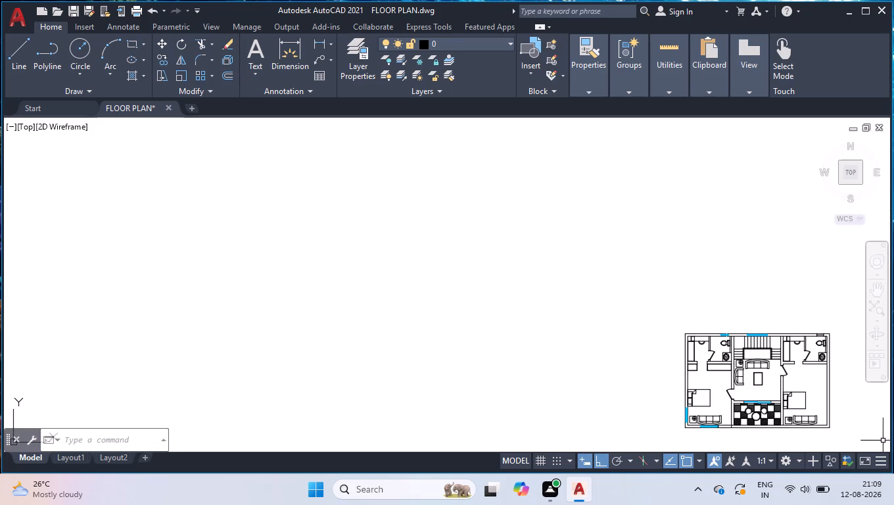
scroll(868, 431, up, 2)
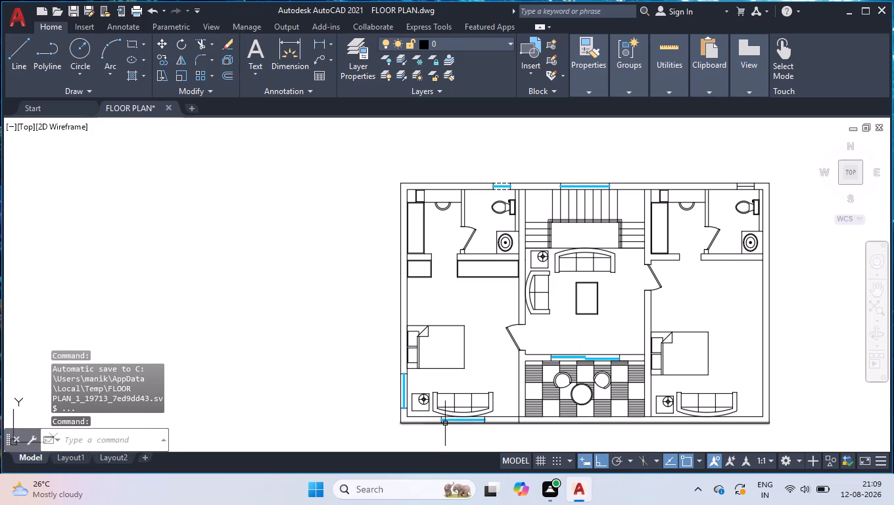
scroll(445, 423, up, 5)
scroll(388, 404, up, 6)
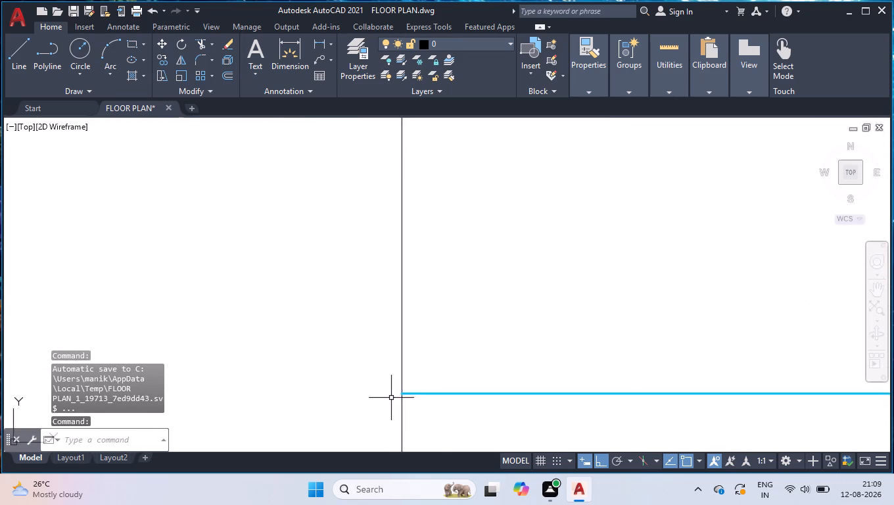
scroll(391, 398, up, 9)
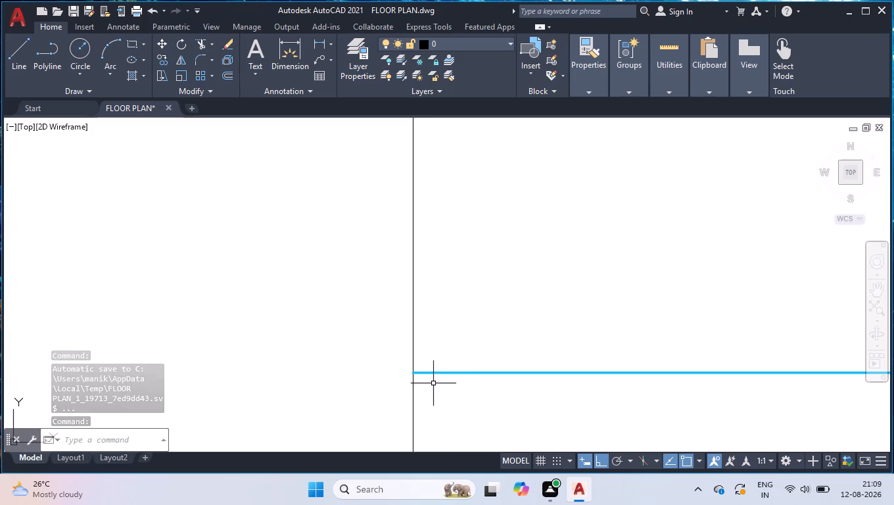
scroll(438, 378, down, 20)
scroll(438, 378, down, 4)
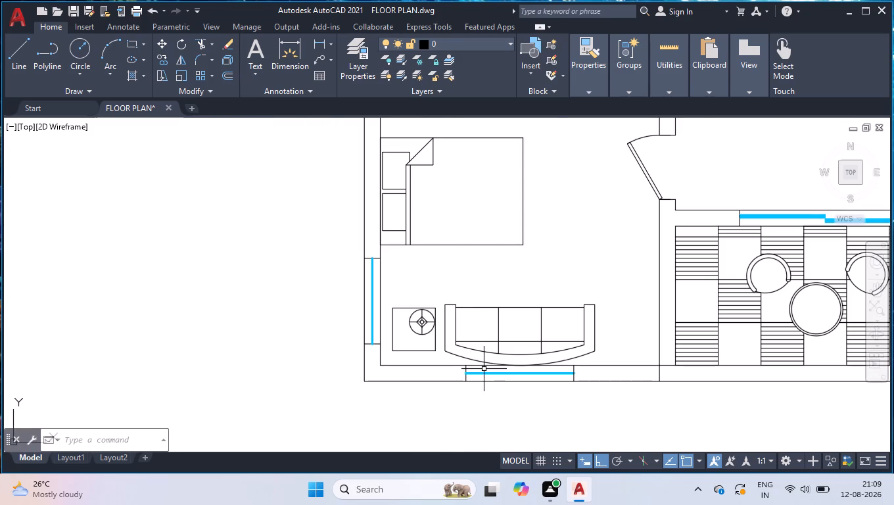
scroll(611, 343, down, 2)
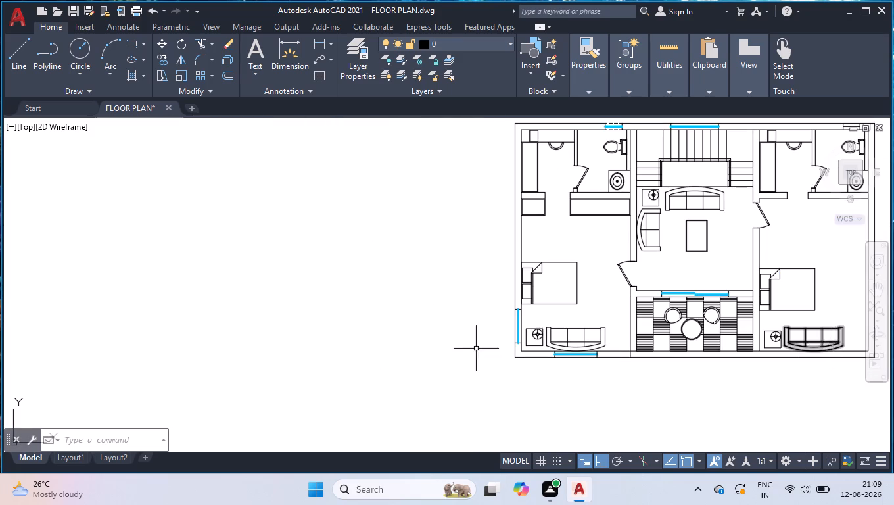
scroll(653, 360, up, 3)
text(TR)
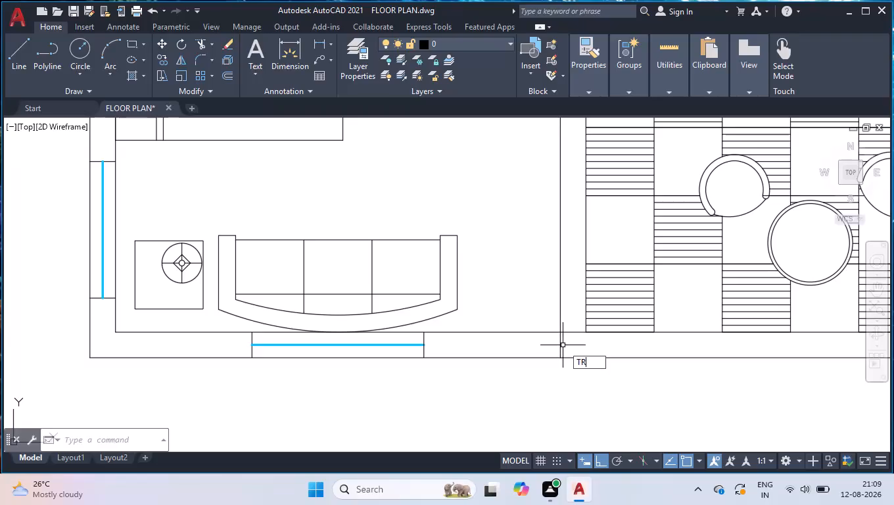
key(Return)
click(560, 341)
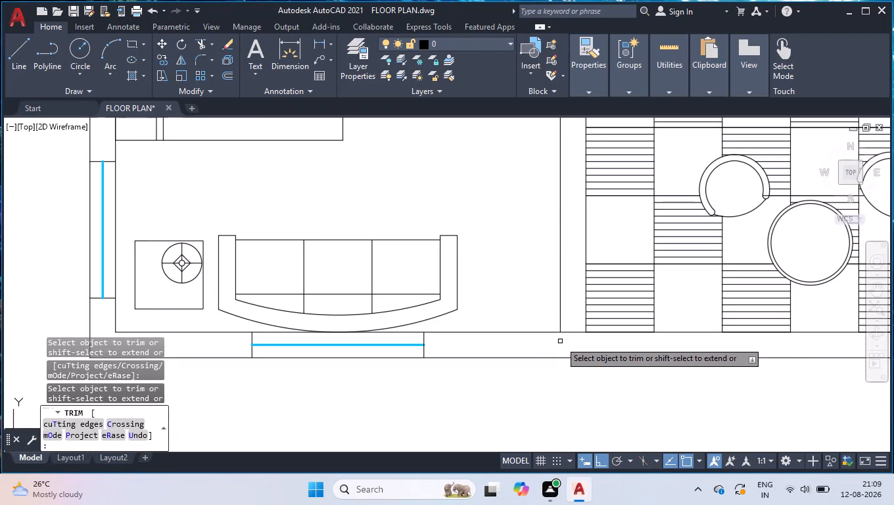
key(Escape)
Extend the right bedroom's partition line beside the balcony down to the outer line of the lower exterior wall.
scroll(562, 343, down, 4)
scroll(759, 349, up, 4)
scroll(458, 325, down, 1)
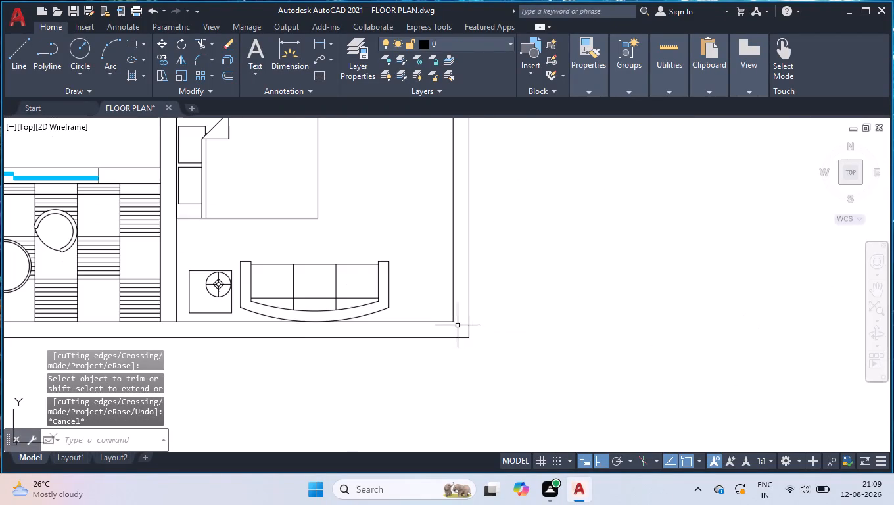
scroll(155, 320, up, 1)
text(EX)
key(Return)
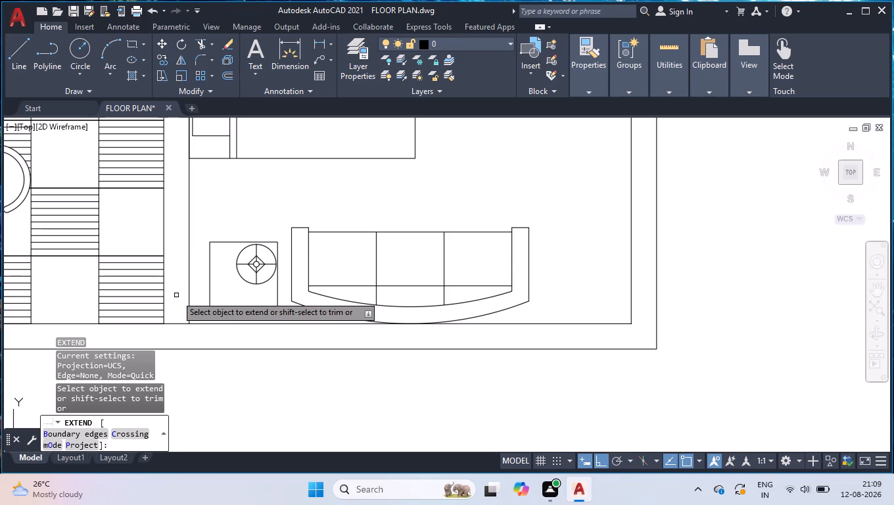
click(189, 320)
key(Escape)
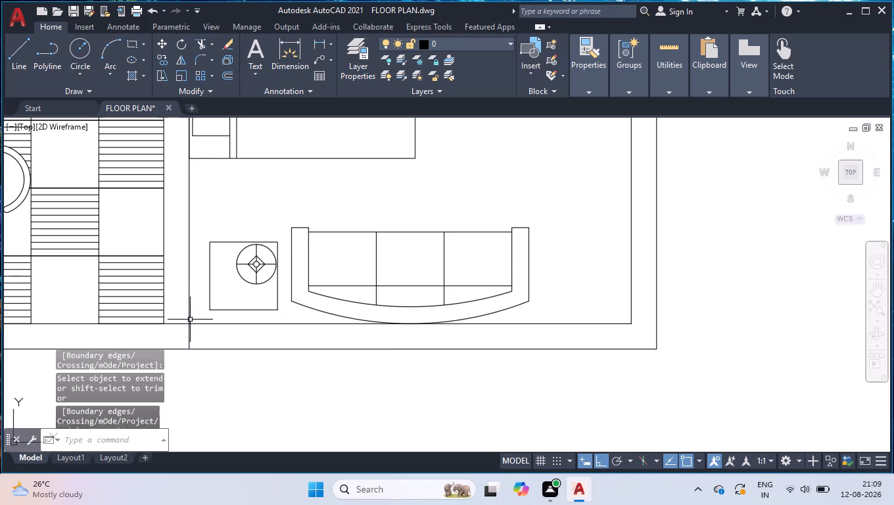
Break the extended partition line with BREAKATPOINT where it meets the inner line of the lower exterior wall.
text(JB)
key(BackSpace)
key(BackSpace)
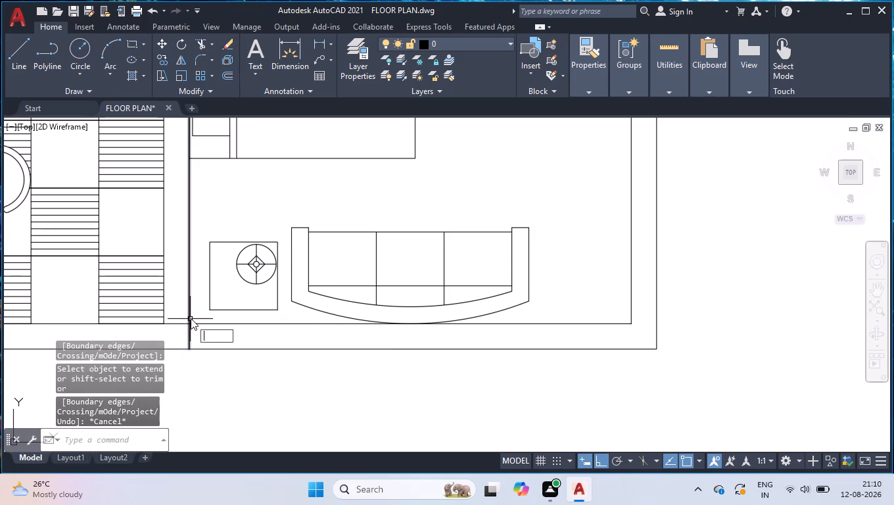
text(BR)
key(Down)
key(Down)
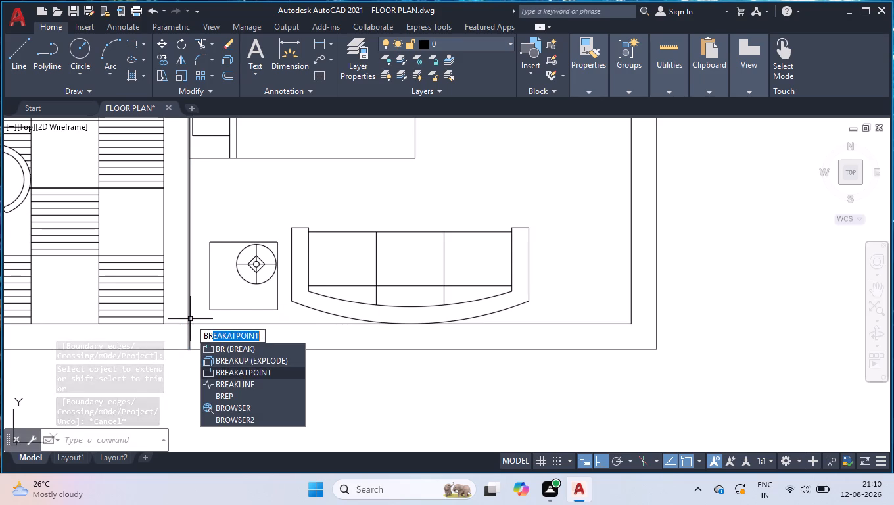
key(Return)
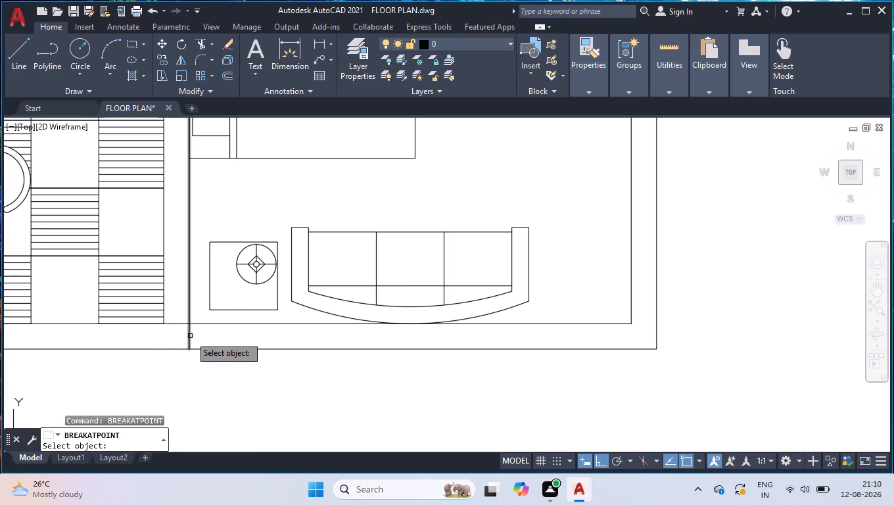
click(189, 335)
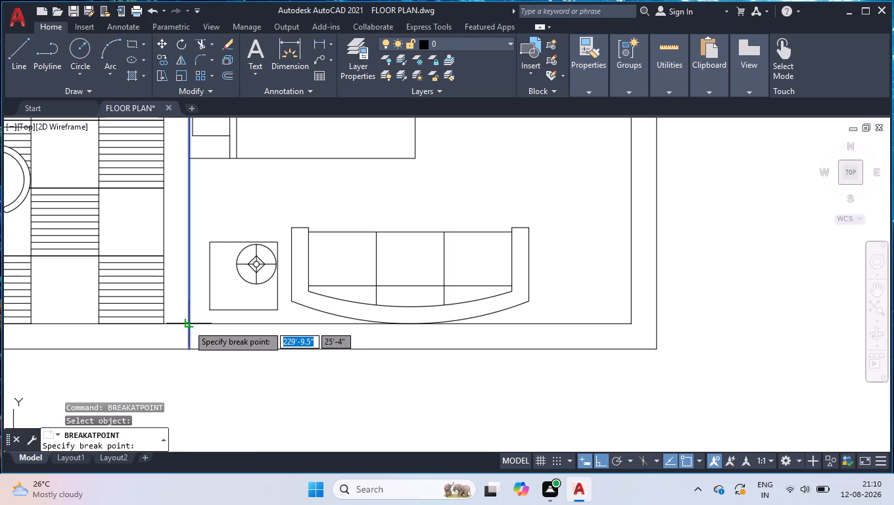
click(188, 325)
Offset the short broken-off segment in the lower wall by 3' toward the right bedroom's sofa.
click(189, 331)
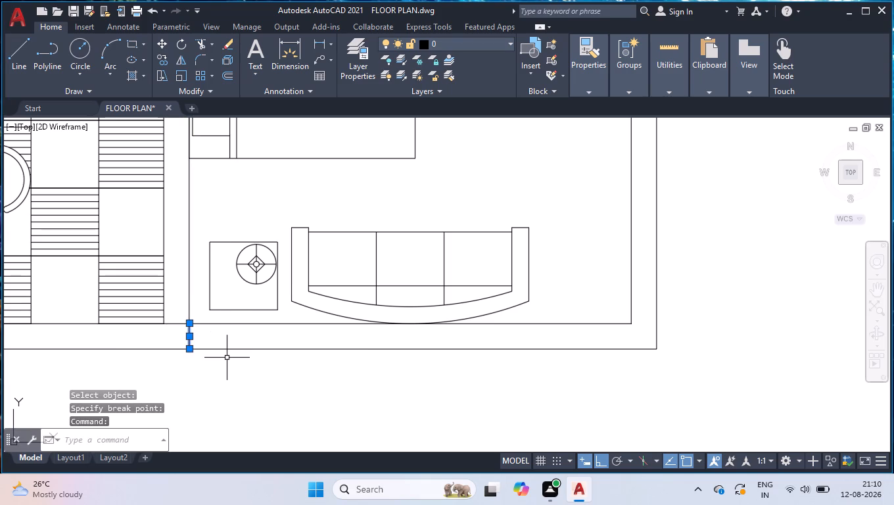
text(OFF)
key(Return)
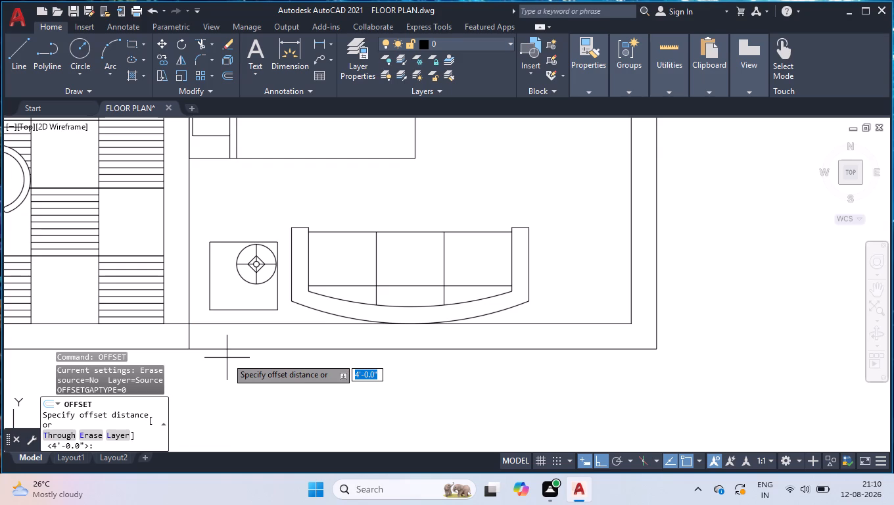
text(3')
key(Return)
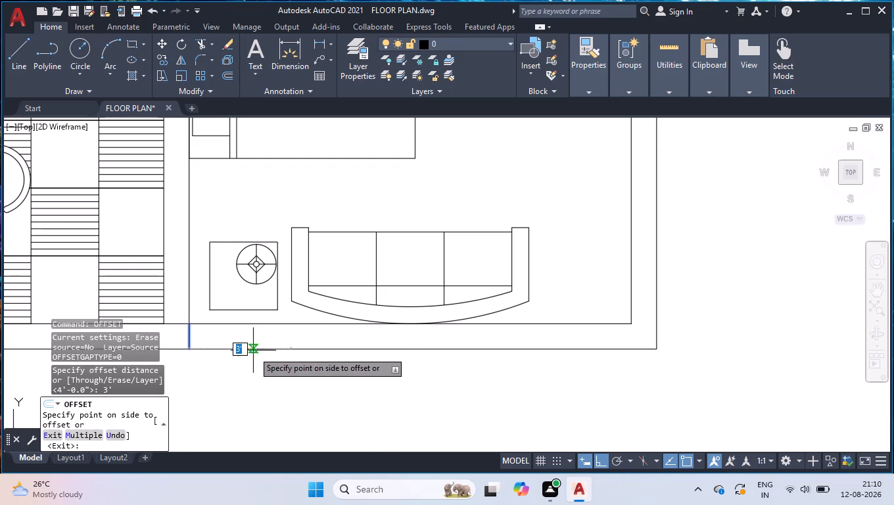
click(273, 338)
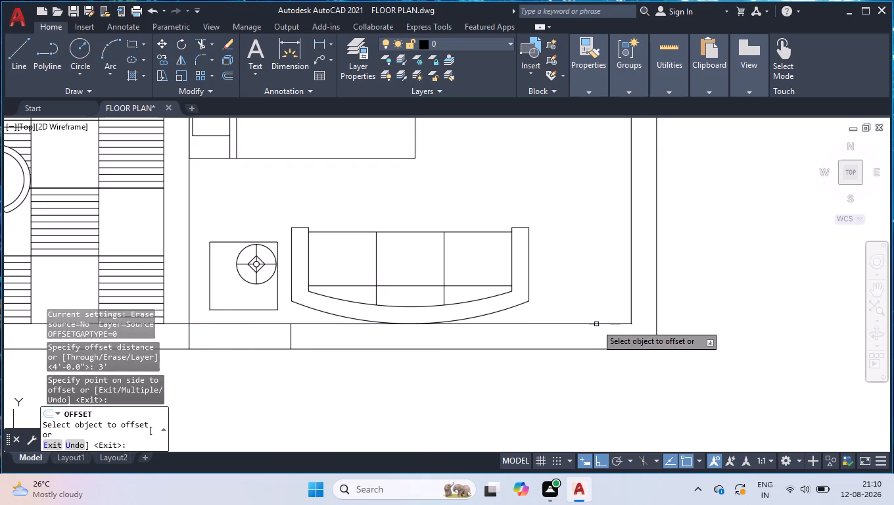
key(Escape)
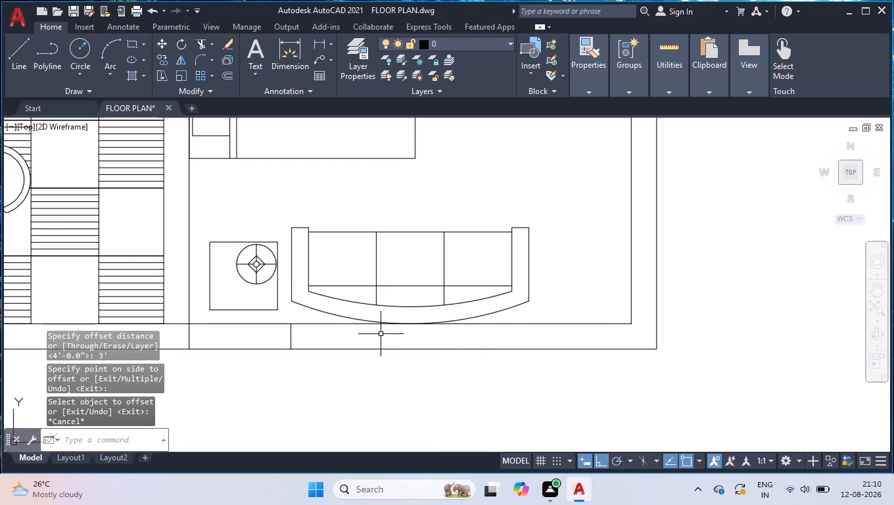
Copy the left bedroom's lower-wall window, both end lines and the blue line, onto the offset line in the right bedroom's lower wall.
scroll(379, 334, down, 5)
scroll(280, 337, up, 5)
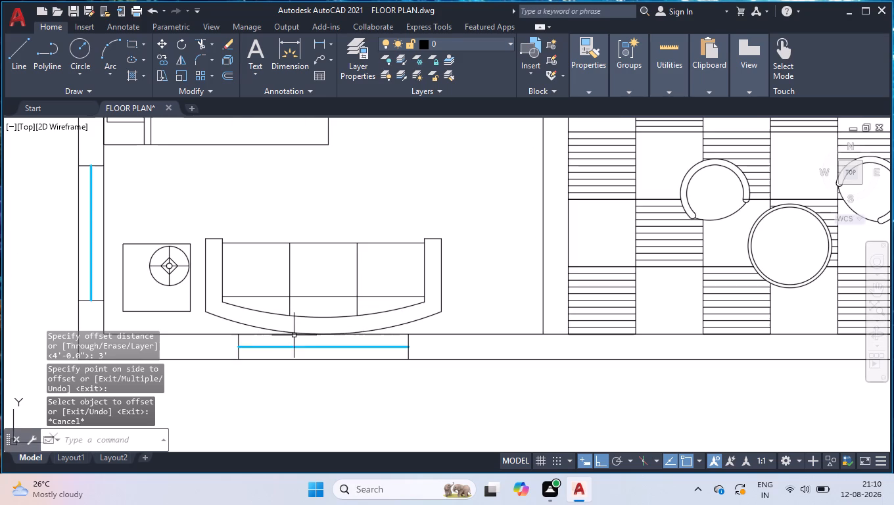
click(237, 337)
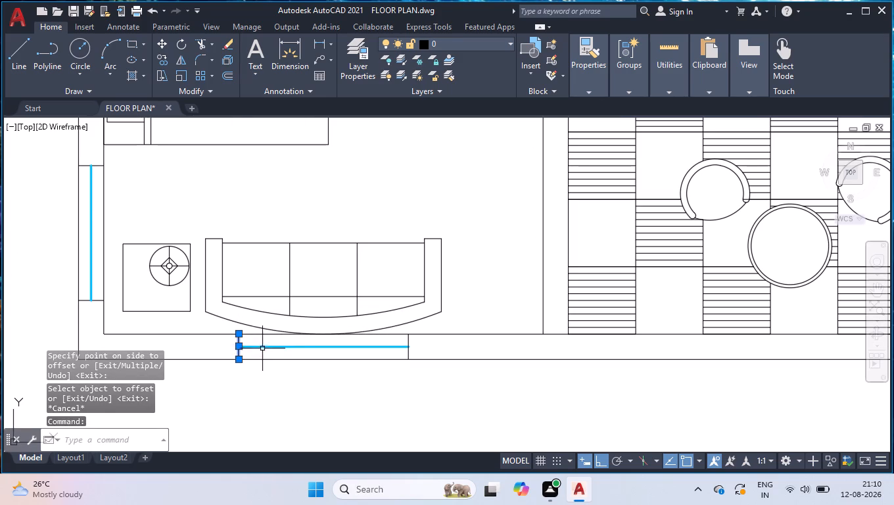
click(264, 345)
click(408, 339)
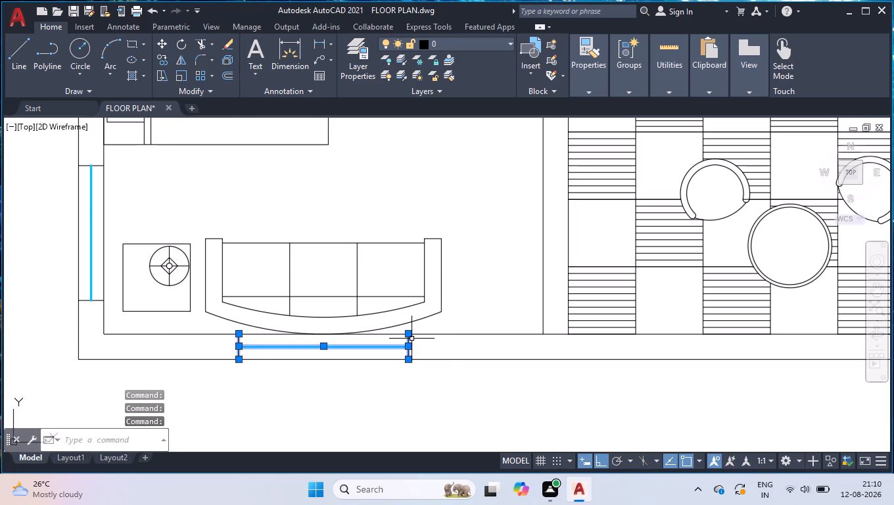
text(MO)
key(BackSpace)
key(BackSpace)
text(COP)
key(Return)
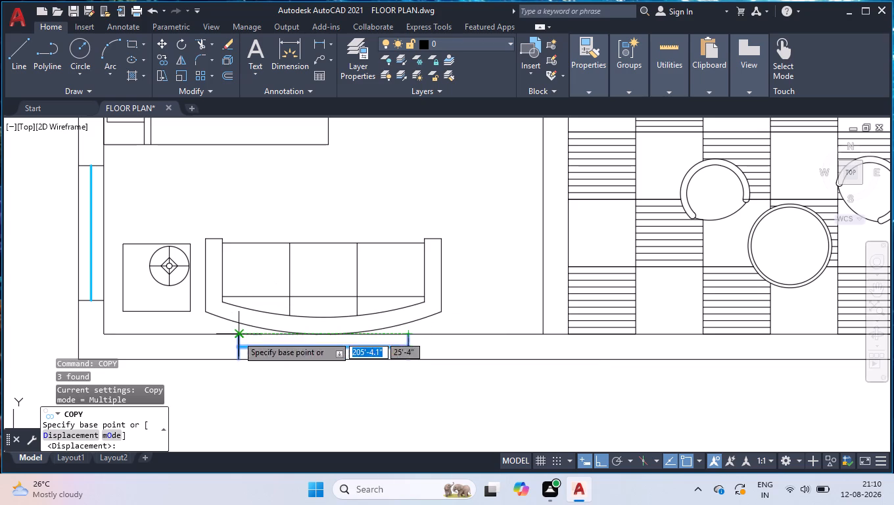
click(235, 335)
scroll(556, 308, down, 3)
scroll(770, 347, up, 2)
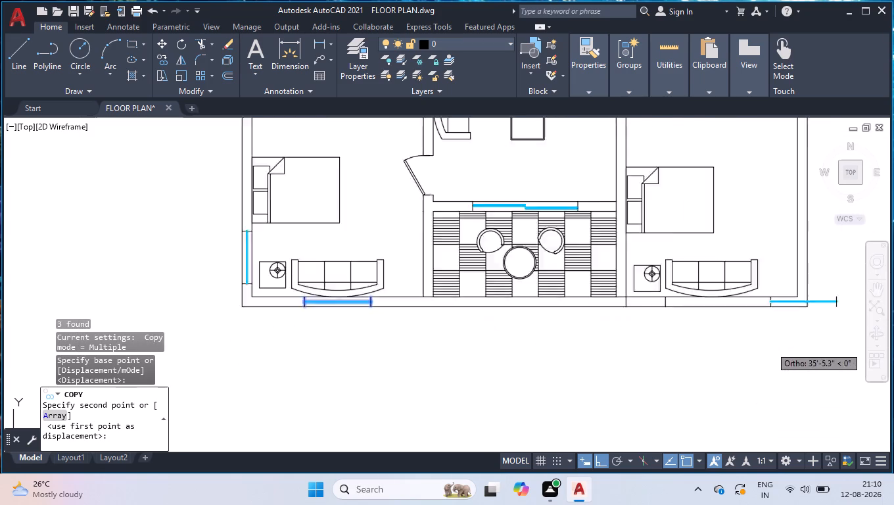
scroll(770, 347, up, 1)
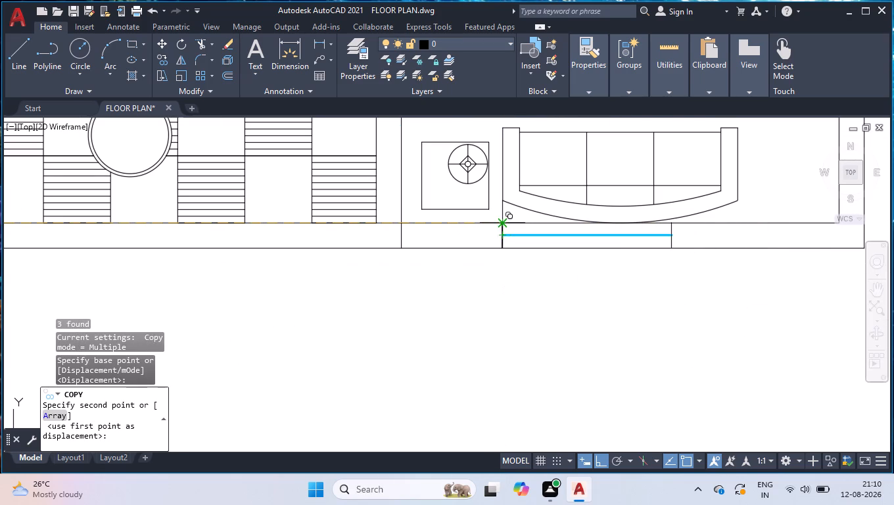
click(503, 222)
key(Escape)
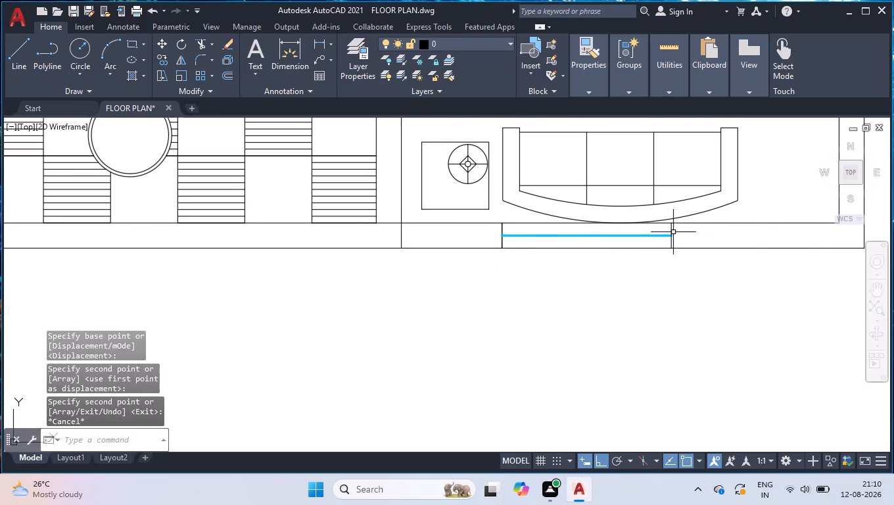
Move the right end line of the copied window in the right bedroom's lower wall 1' outward, widening the opening.
click(672, 229)
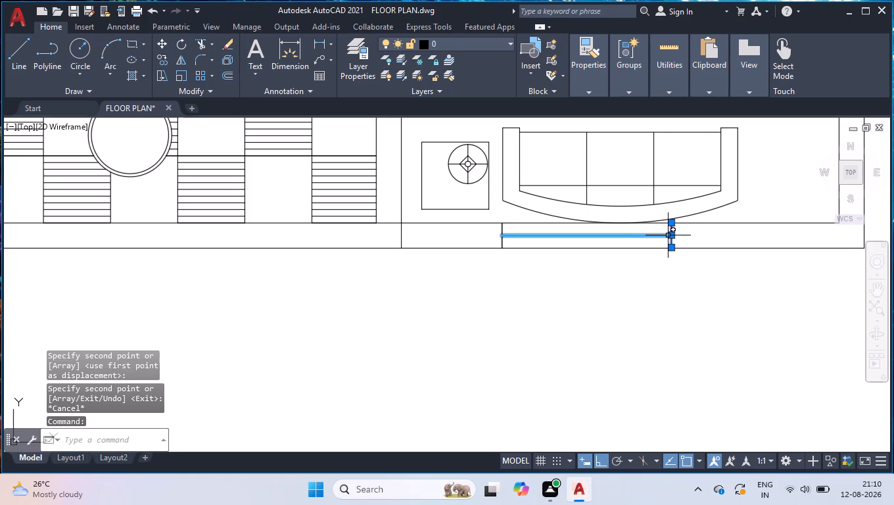
click(670, 235)
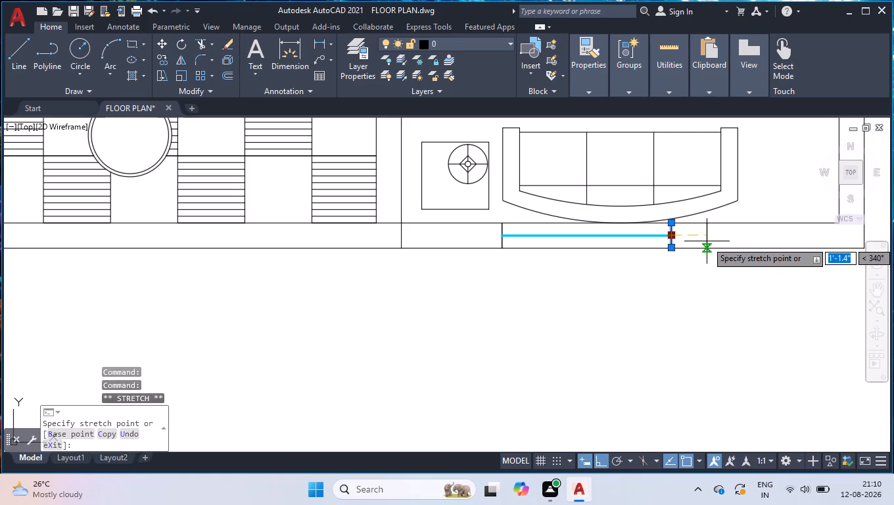
text(1')
key(Return)
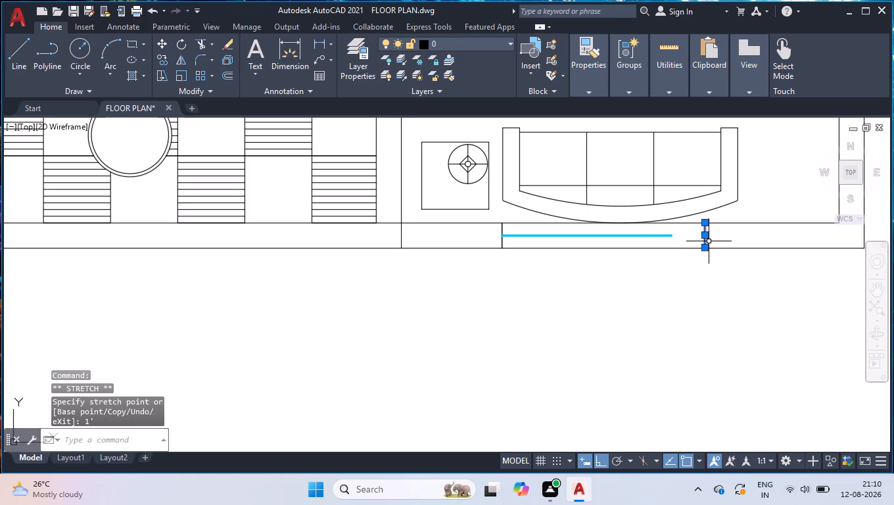
Extend the blue line of the right bedroom's lower-wall window to the moved right end line.
text(EX)
key(Return)
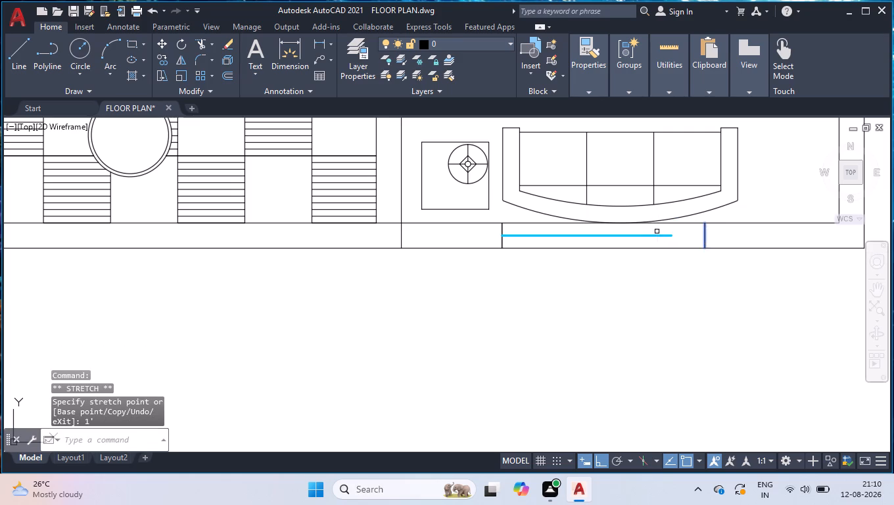
click(669, 235)
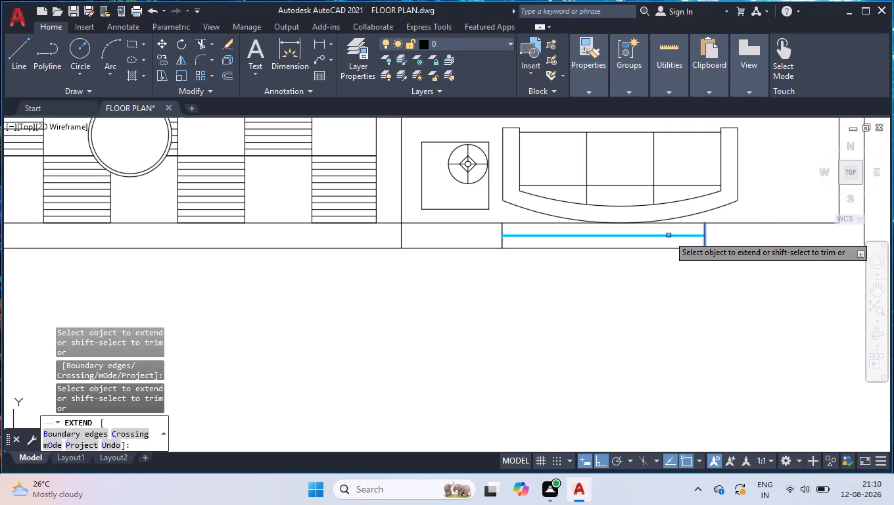
key(Escape)
Widen the left bedroom's lower-wall window by moving its right end line 1' outward and extending the blue line to it.
scroll(674, 270, down, 3)
scroll(436, 254, up, 3)
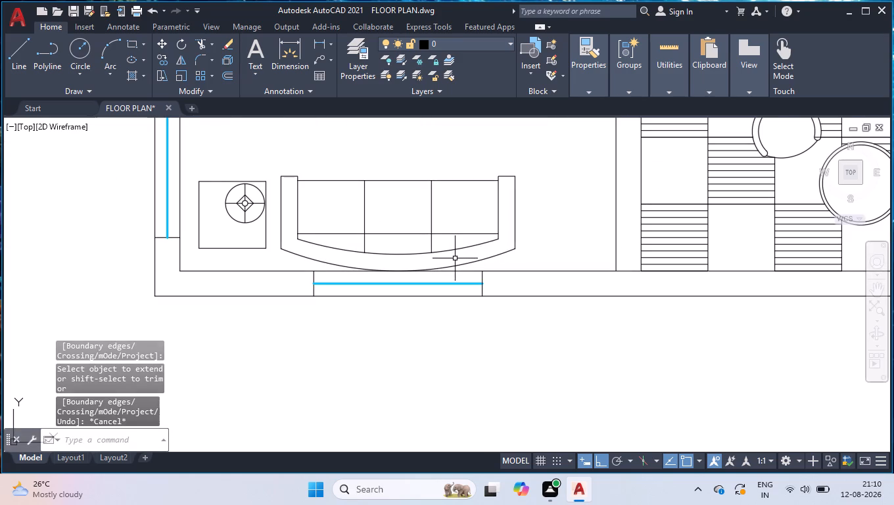
scroll(464, 266, up, 3)
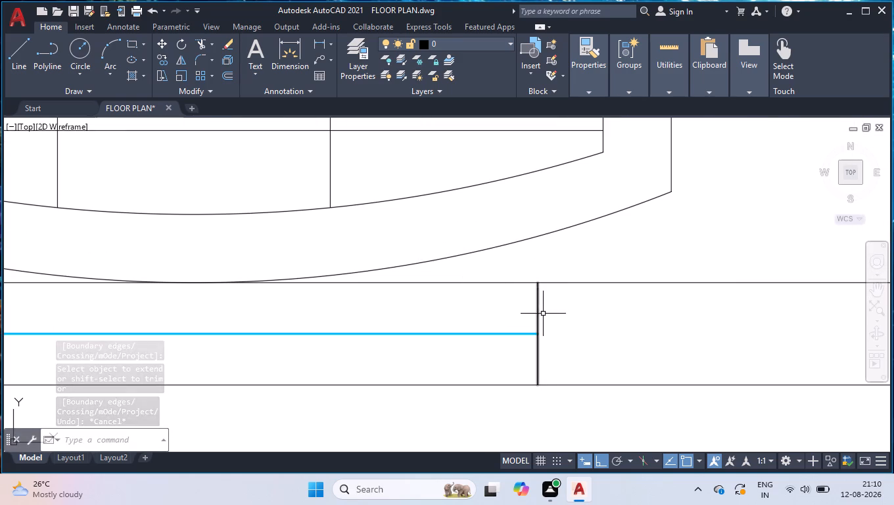
click(538, 312)
click(538, 336)
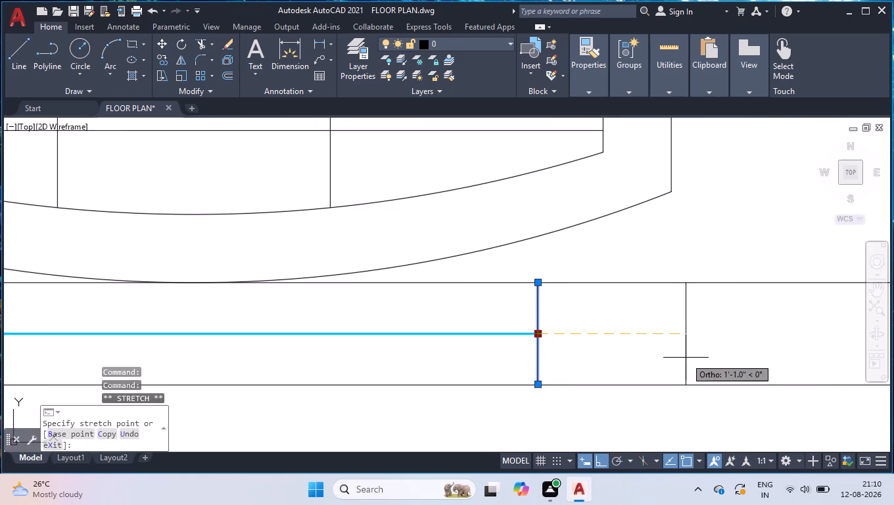
text(1')
key(Return)
text(EX)
key(Return)
click(490, 334)
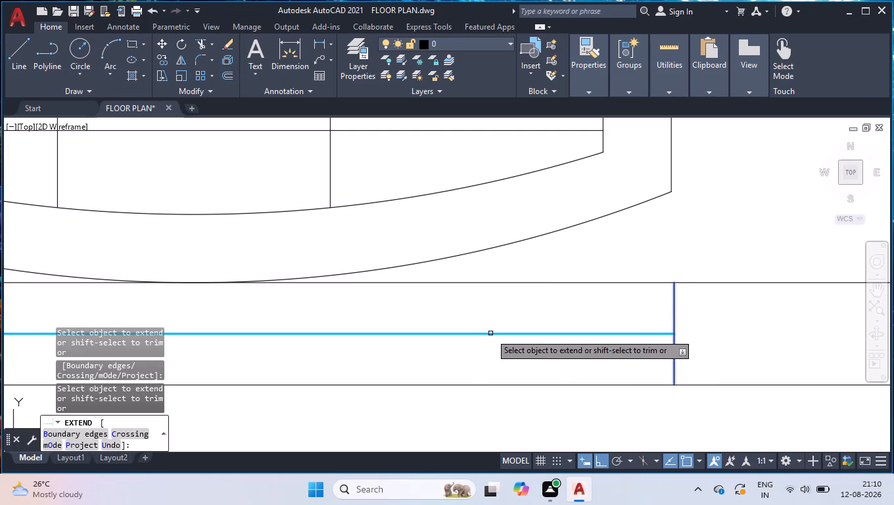
key(Escape)
Move both end lines of the left bedroom's lower-wall window 6" toward the left exterior wall.
scroll(500, 333, down, 5)
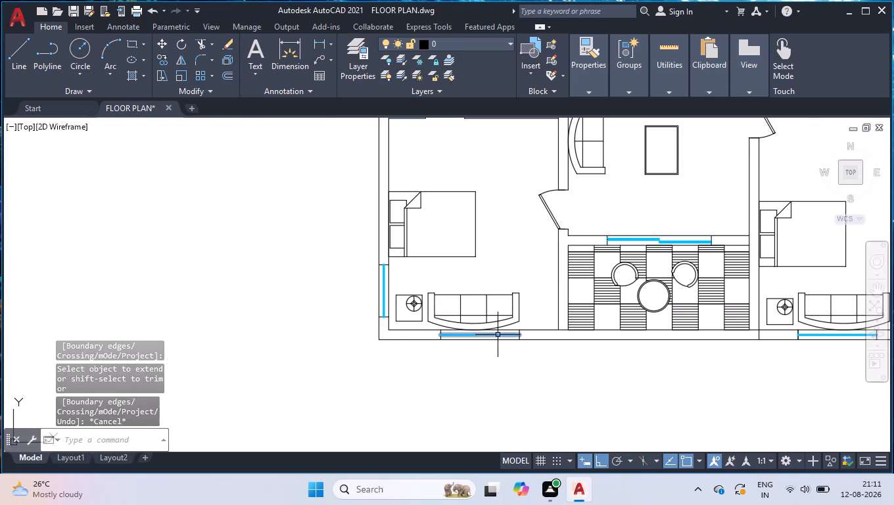
scroll(498, 334, up, 2)
click(553, 346)
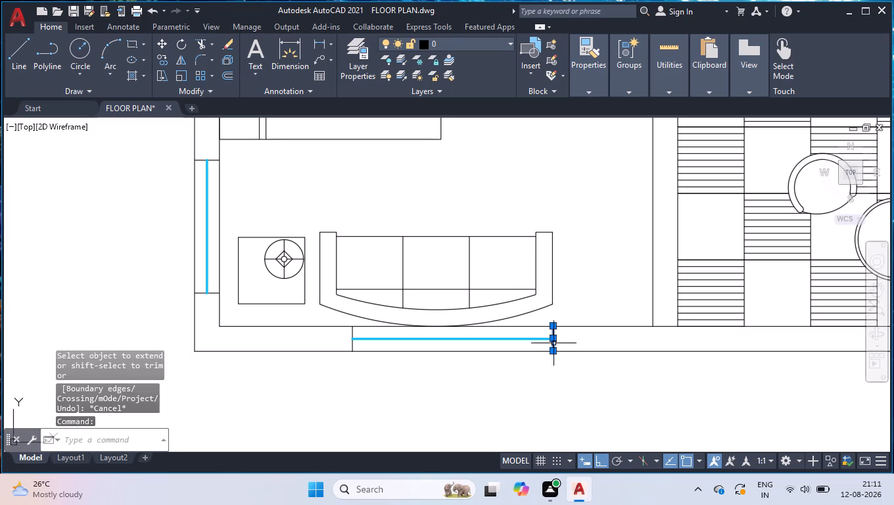
click(553, 339)
text(6")
key(Return)
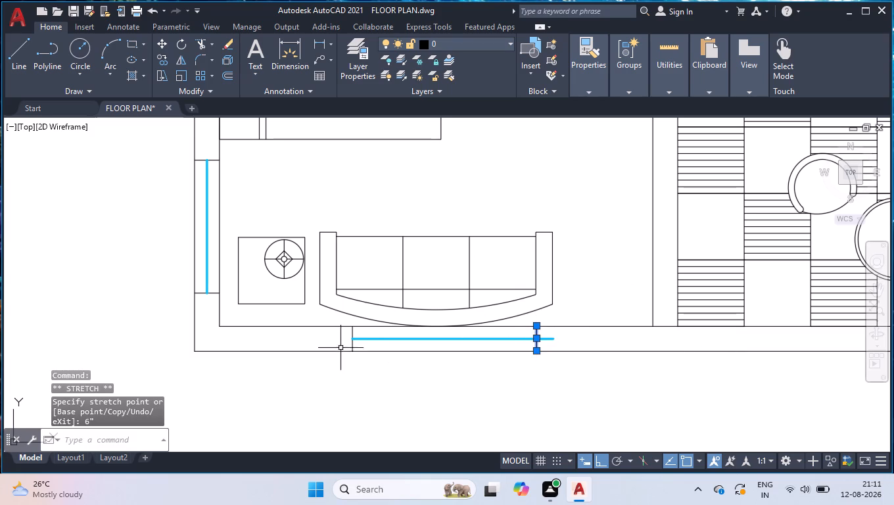
click(353, 333)
click(351, 339)
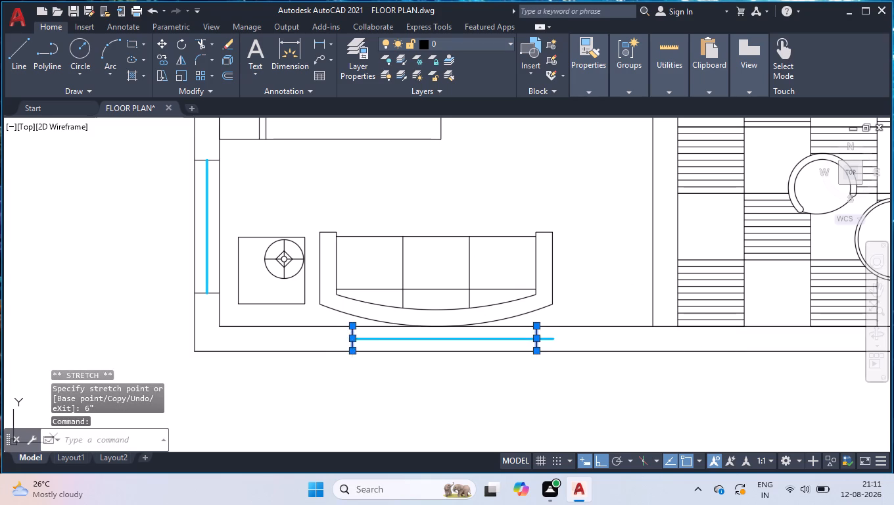
text(6")
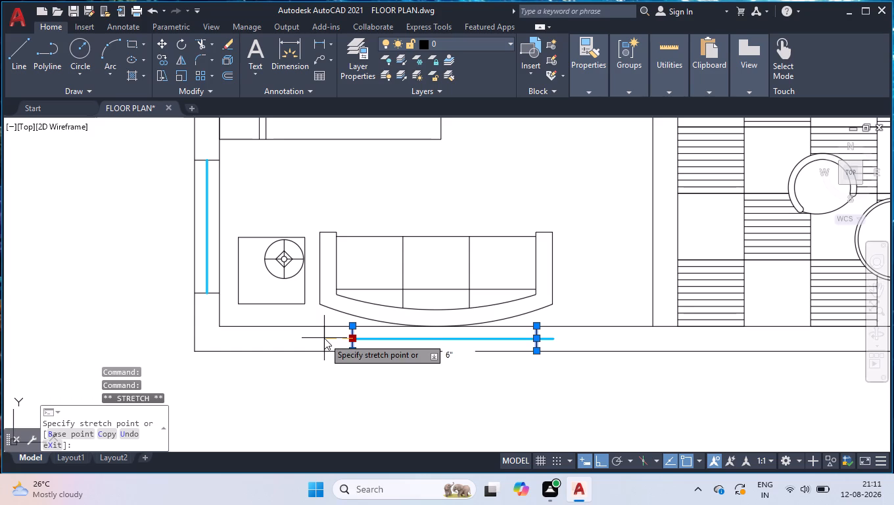
key(Return)
key(Escape)
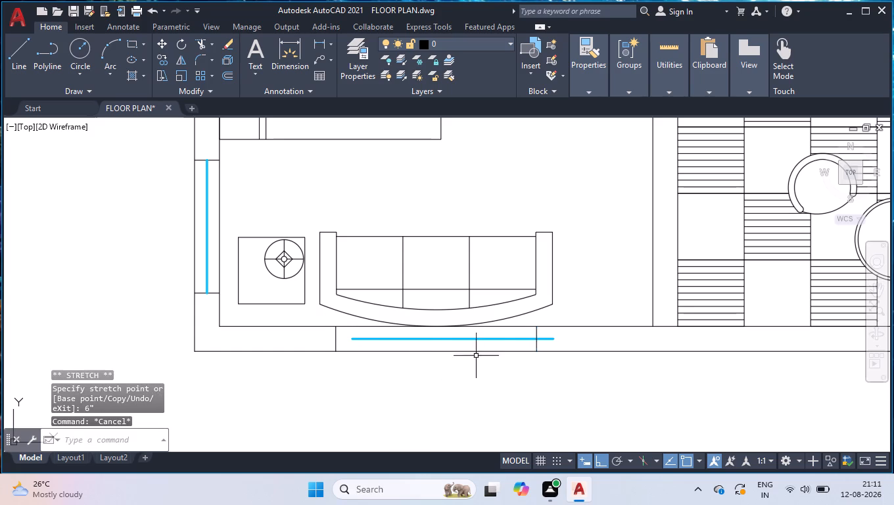
Move the blue line of the left bedroom's lower-wall window 6" toward the left exterior wall, between its end lines.
click(474, 339)
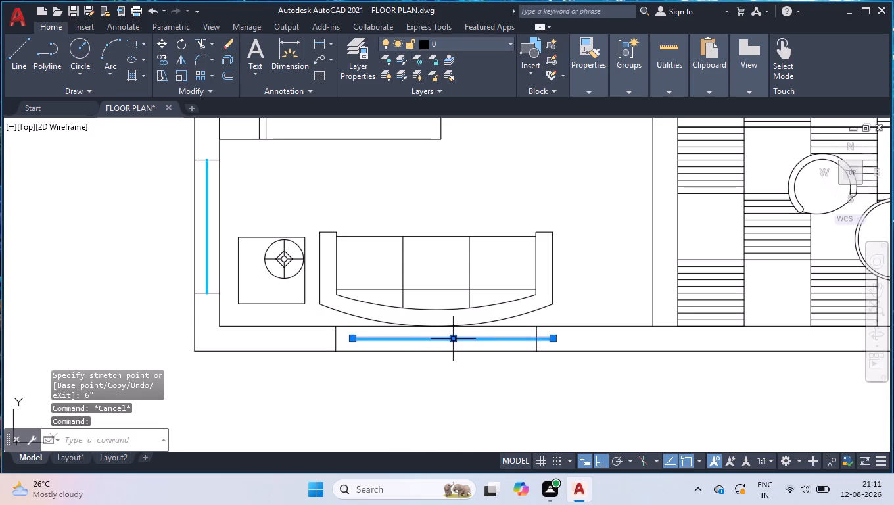
click(455, 338)
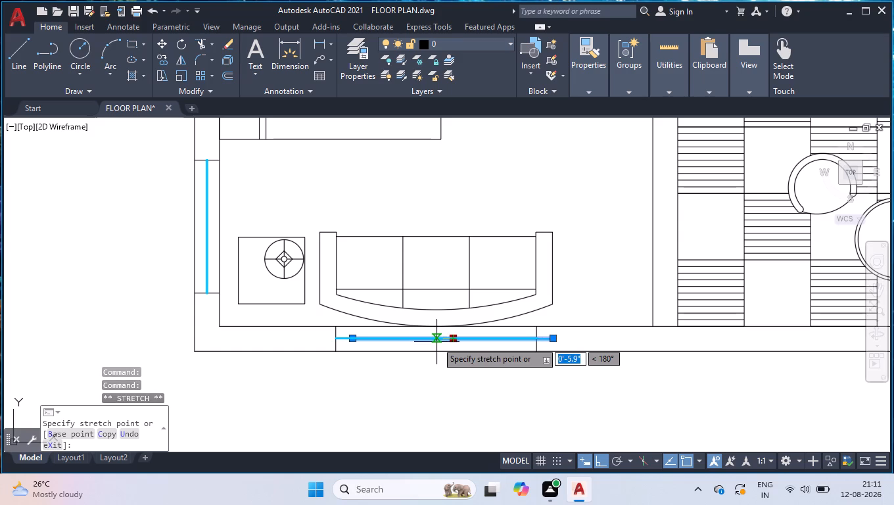
key(6)
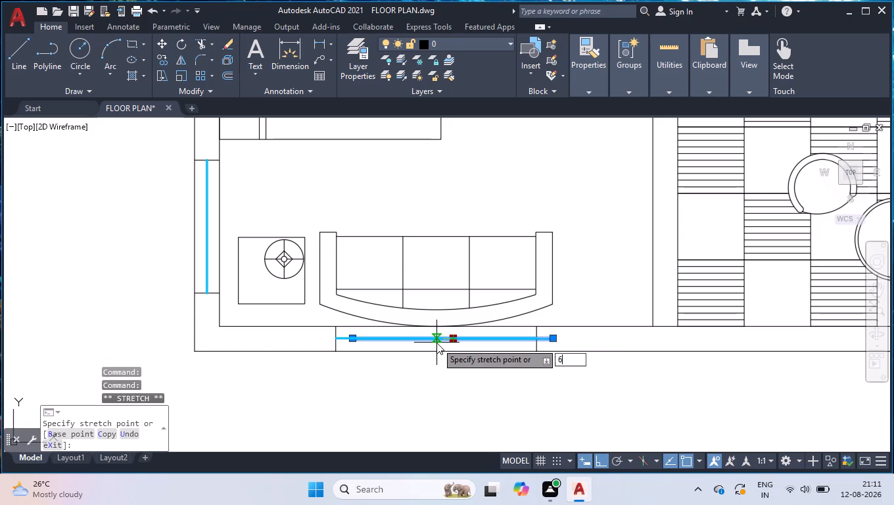
key(shift+quotedbl)
key(Return)
key(Escape)
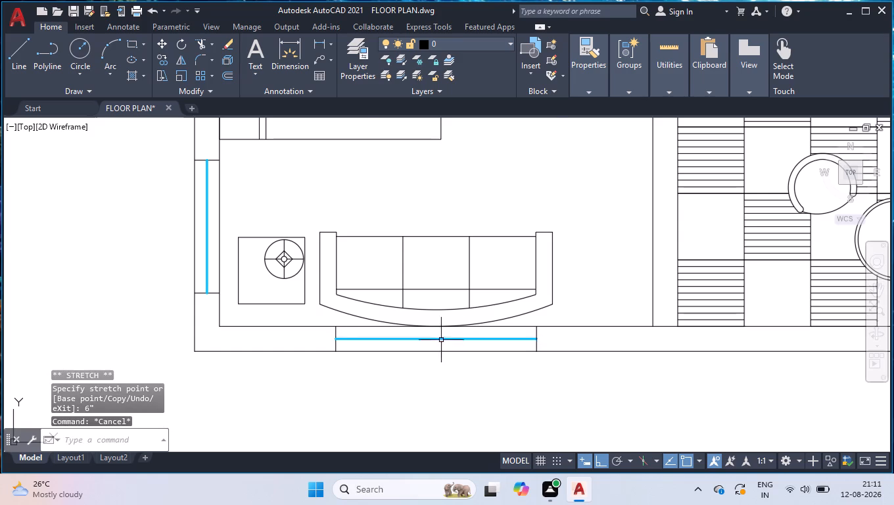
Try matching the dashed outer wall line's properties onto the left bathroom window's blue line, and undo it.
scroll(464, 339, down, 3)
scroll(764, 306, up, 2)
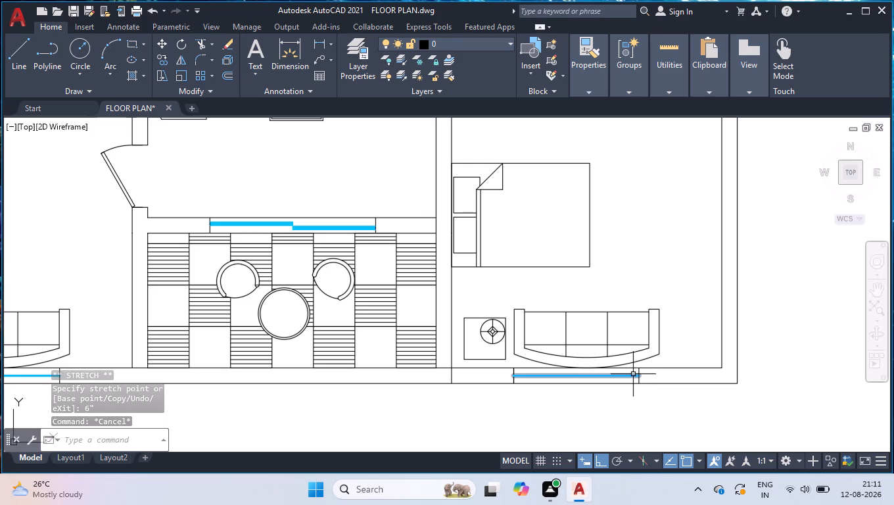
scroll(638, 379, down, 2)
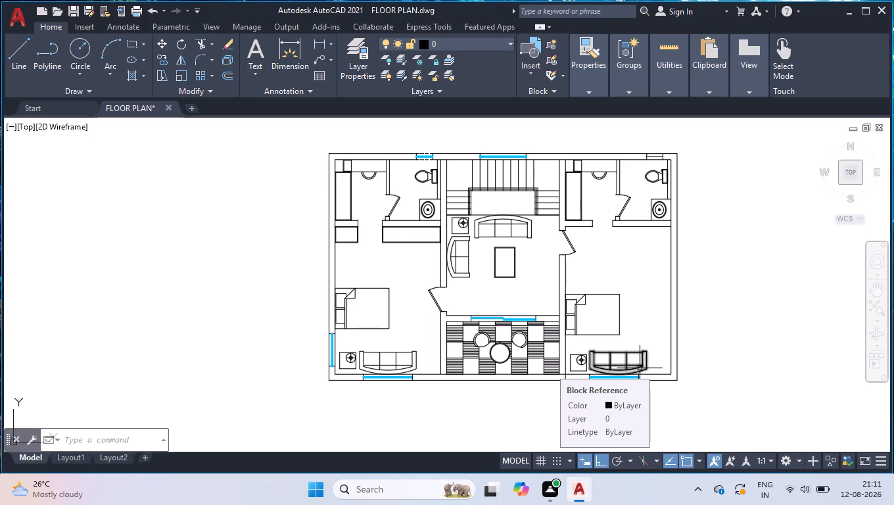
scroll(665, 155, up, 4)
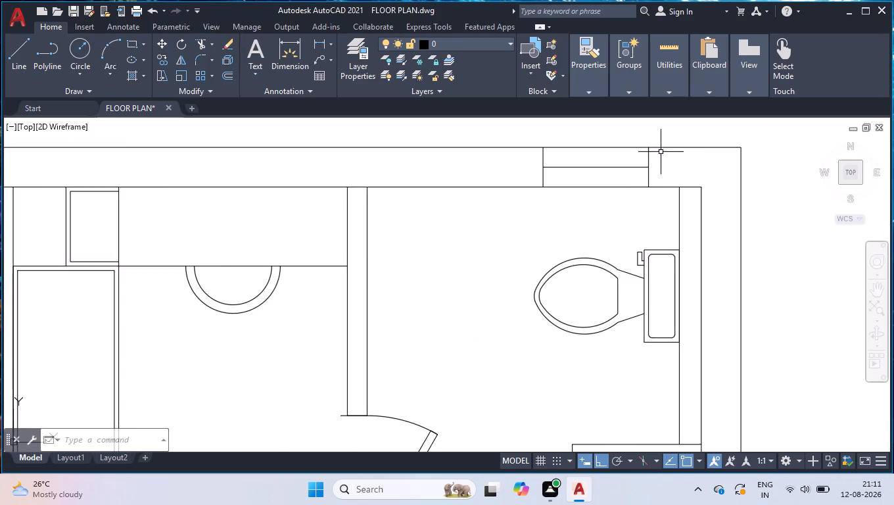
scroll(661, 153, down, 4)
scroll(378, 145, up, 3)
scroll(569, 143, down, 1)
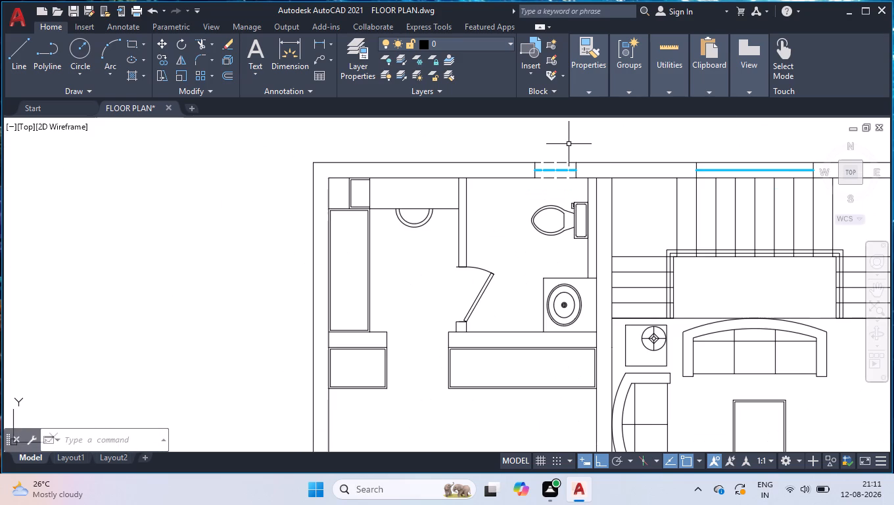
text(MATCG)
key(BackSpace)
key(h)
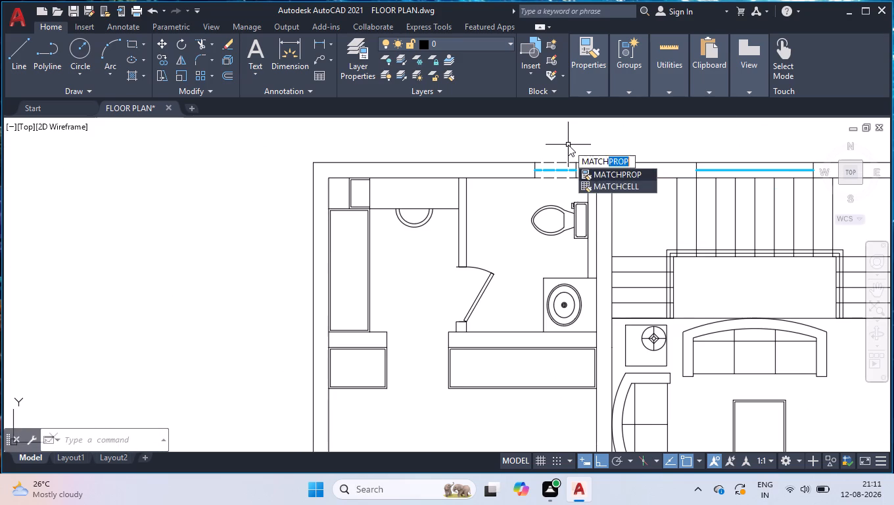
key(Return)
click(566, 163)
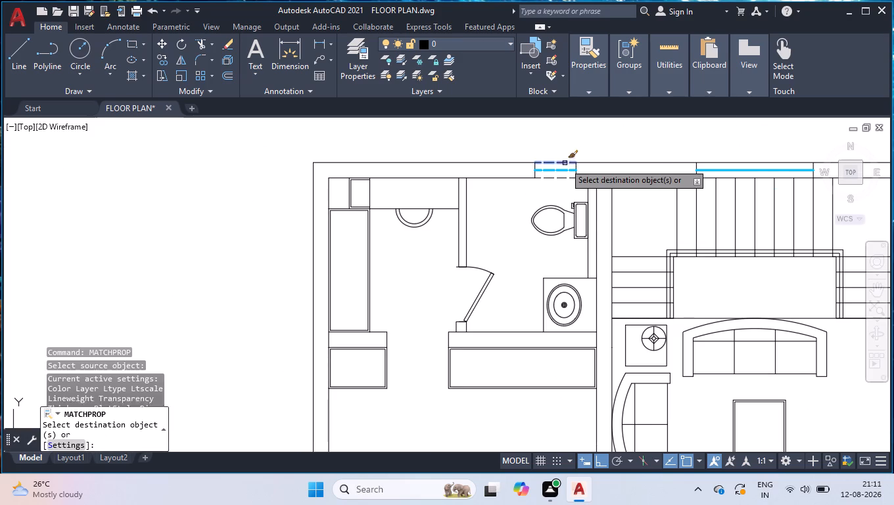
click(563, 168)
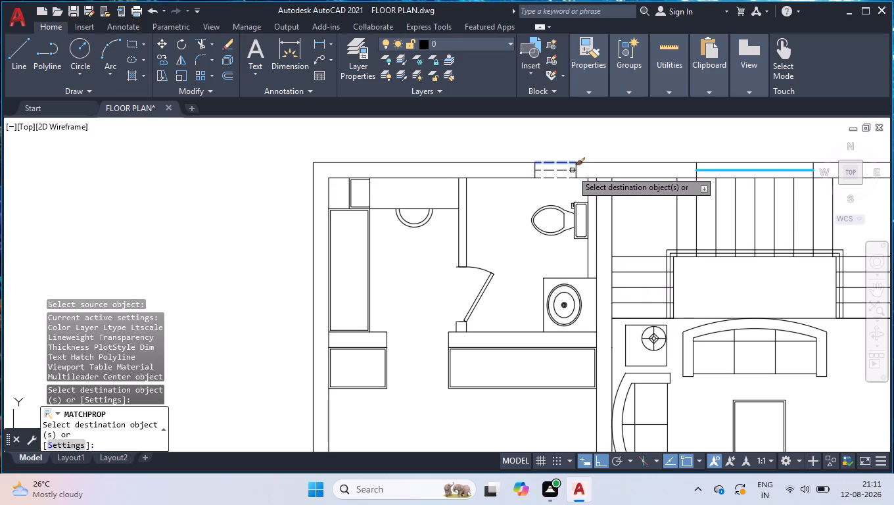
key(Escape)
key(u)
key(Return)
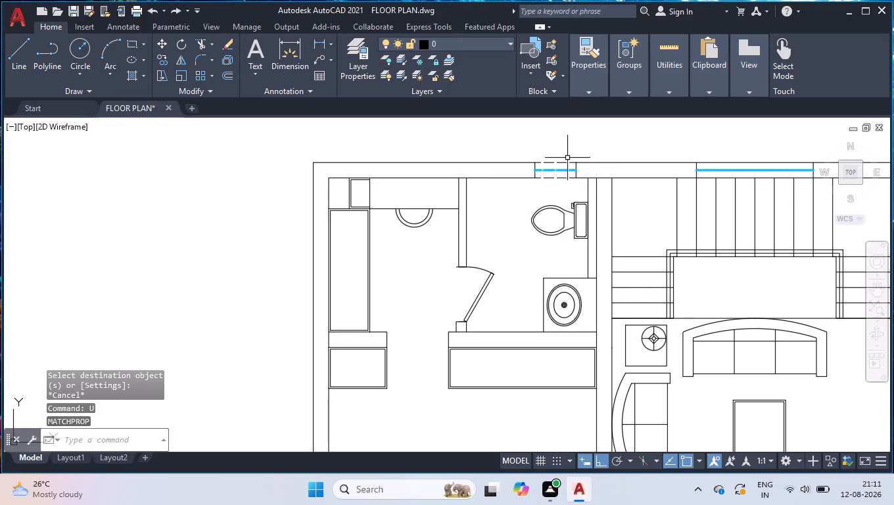
Match the left bathroom window's dashed outer line properties onto the outer, inner and middle lines of the right bathroom's upper-wall window.
text(MATCH)
key(Return)
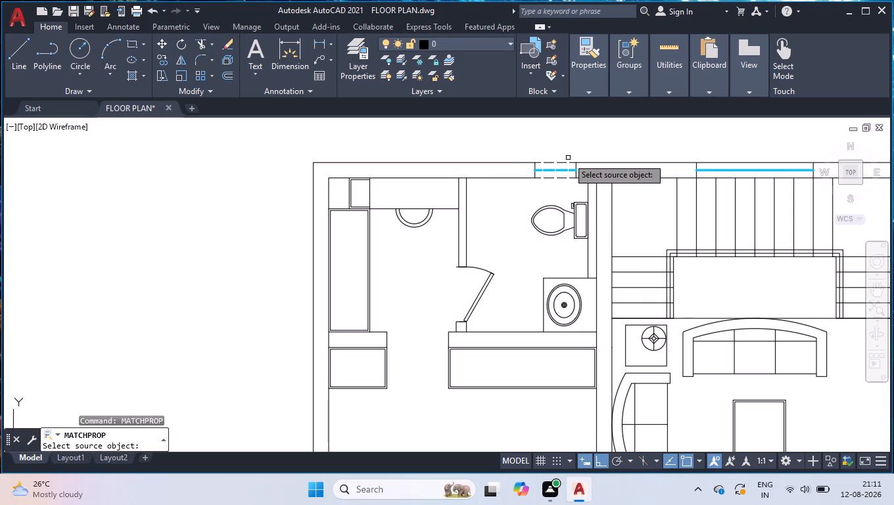
click(563, 160)
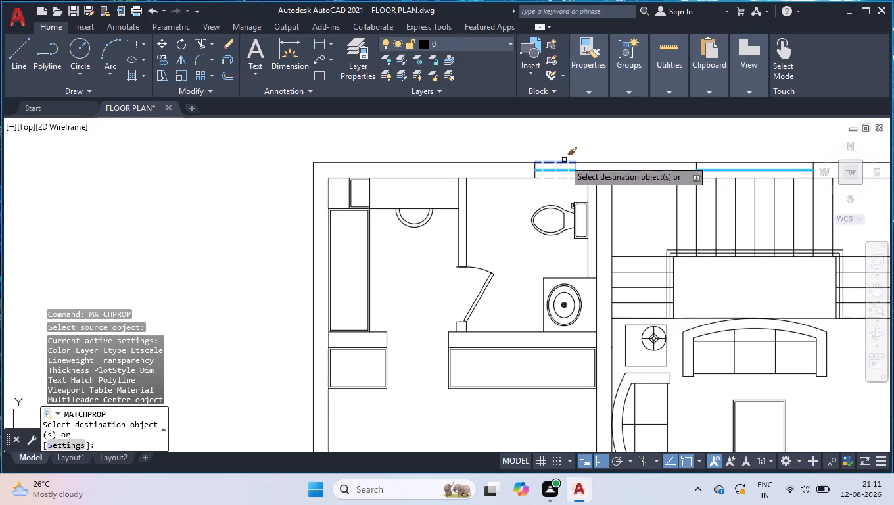
scroll(576, 180, down, 3)
scroll(732, 160, up, 3)
click(663, 228)
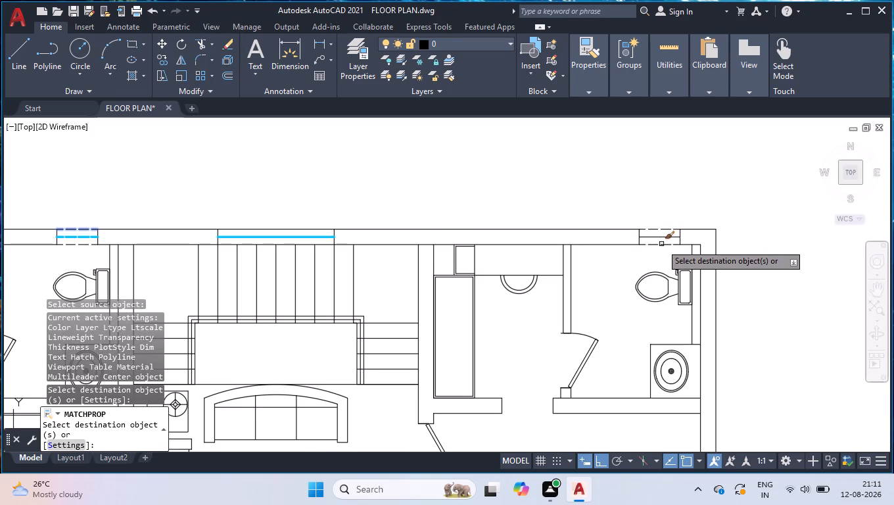
click(661, 244)
click(662, 237)
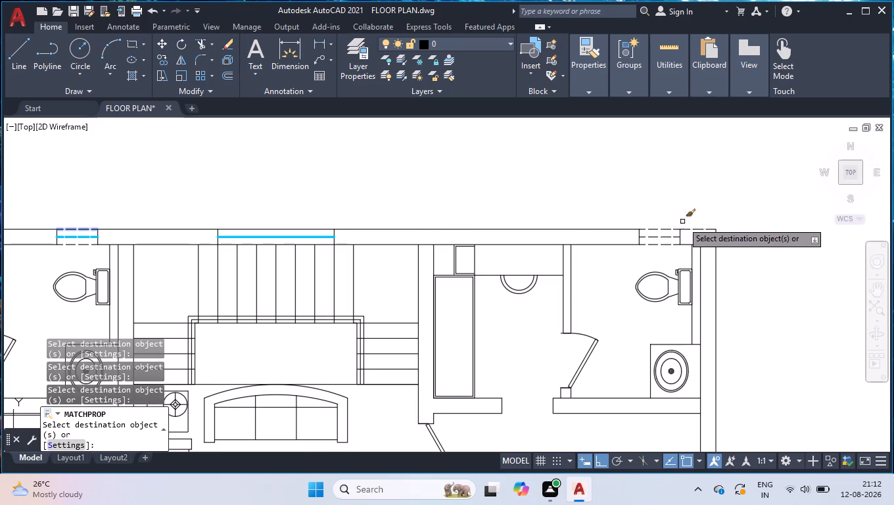
key(Escape)
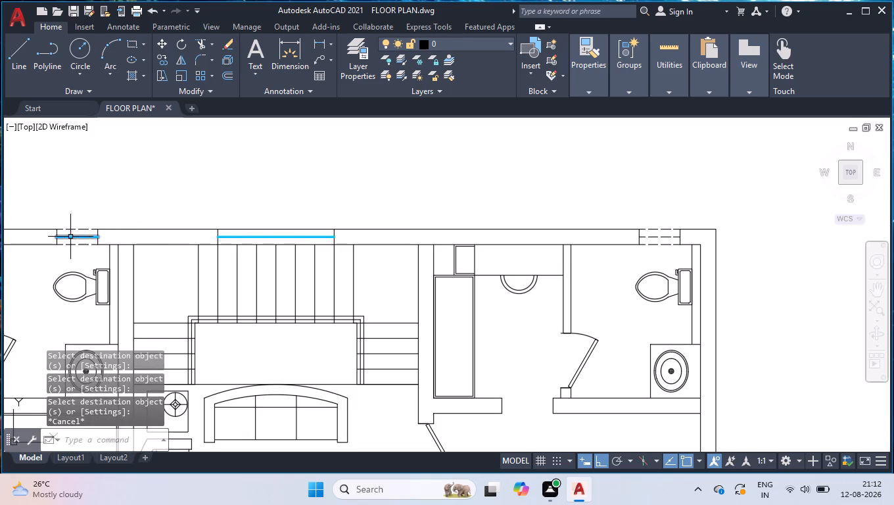
Match the left bathroom window's dashed blue line properties onto the middle line of the right bathroom's window.
click(70, 237)
text(MATCH)
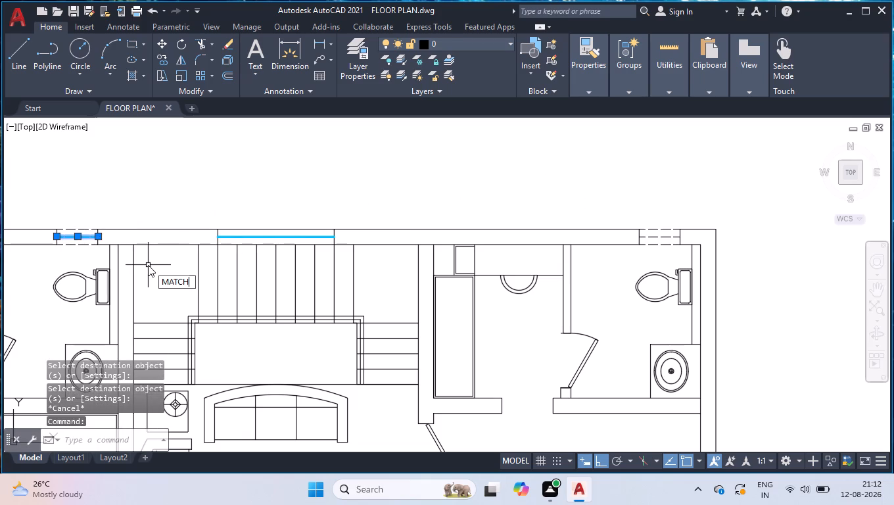
key(Return)
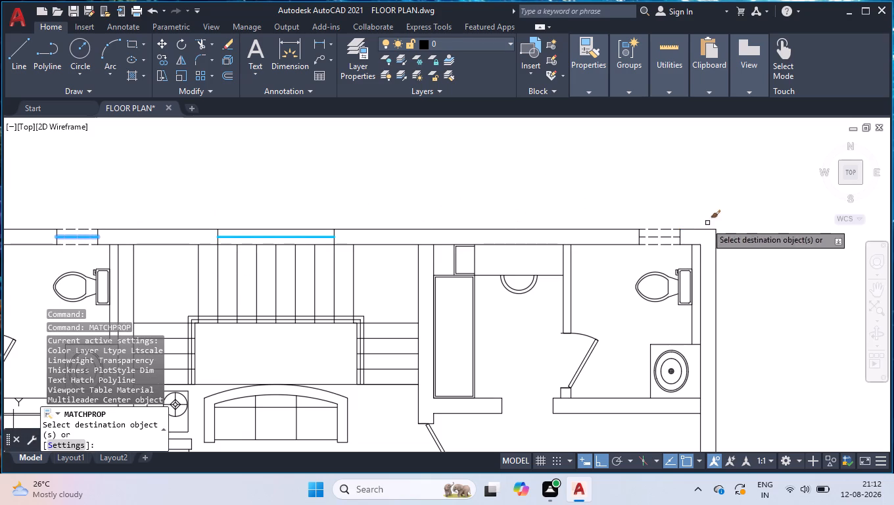
click(667, 237)
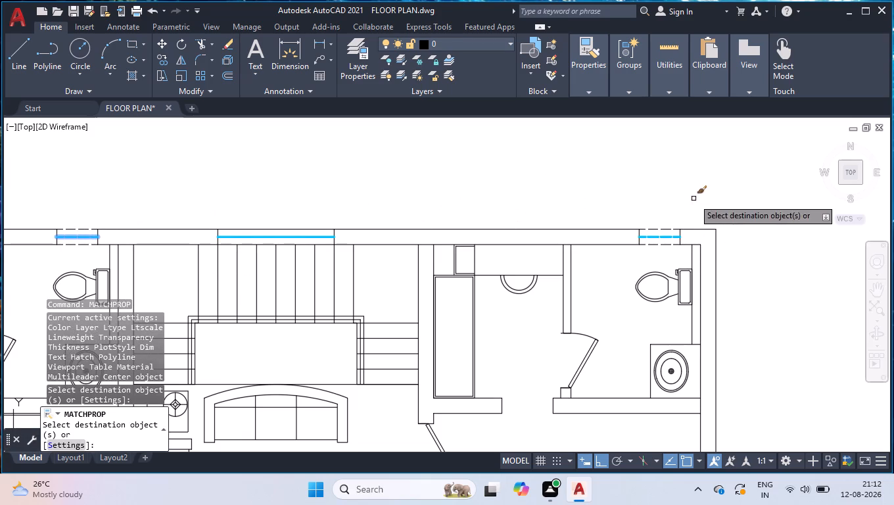
key(Escape)
Copy the left bedroom's side-wall window, blue line and both end lines, straight across into the right bedroom's exterior wall.
scroll(694, 203, down, 4)
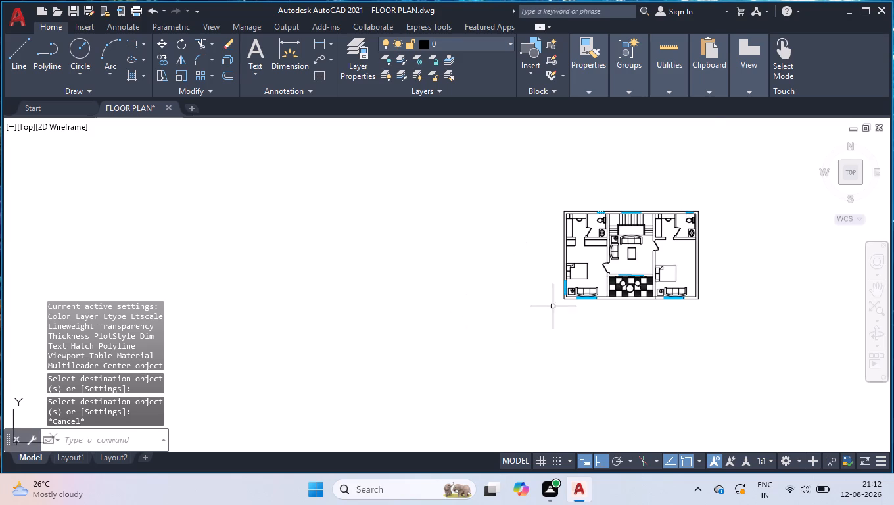
scroll(554, 303, up, 2)
scroll(611, 265, up, 2)
scroll(536, 304, up, 2)
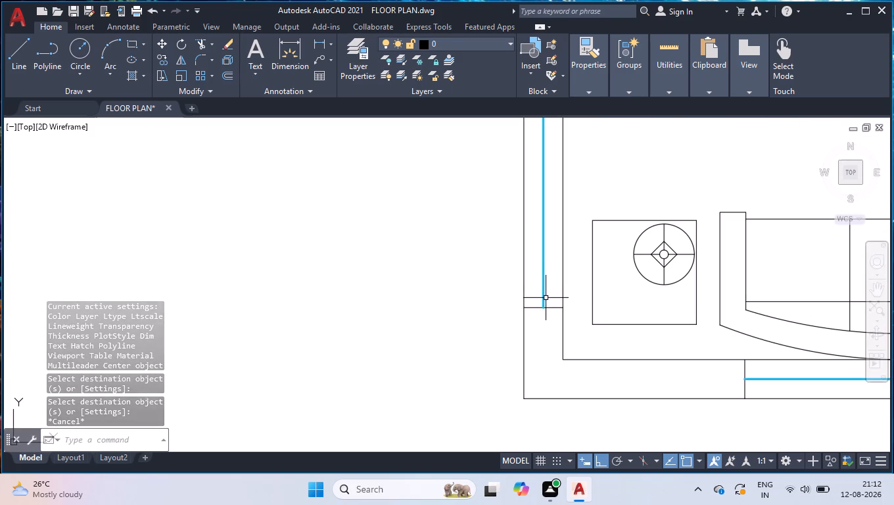
click(544, 297)
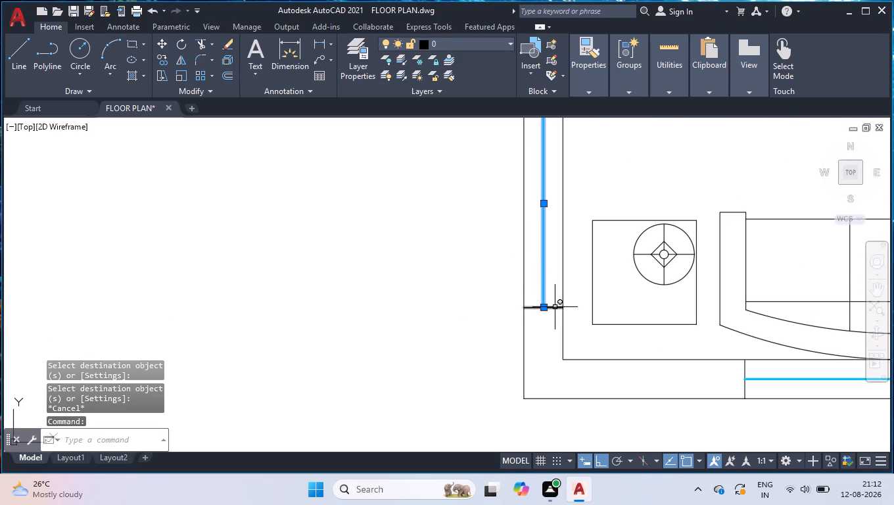
click(555, 307)
scroll(550, 249, down, 2)
scroll(551, 197, up, 2)
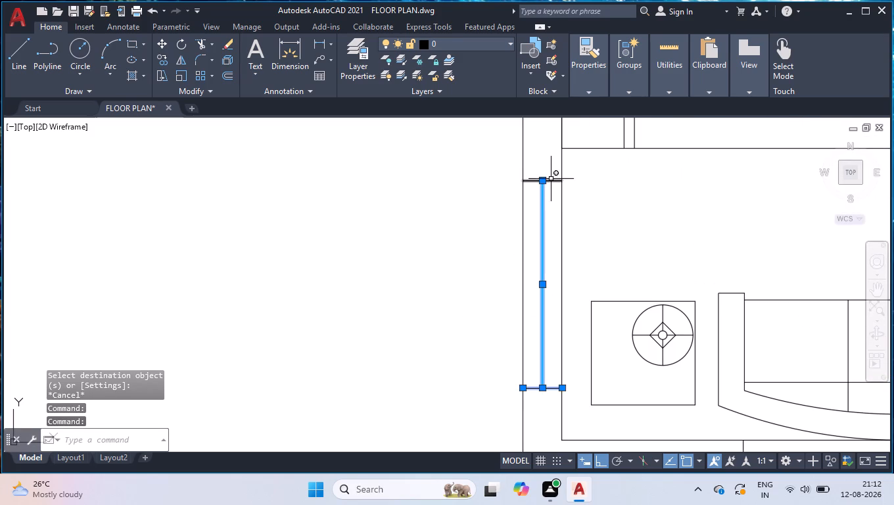
click(551, 183)
click(555, 181)
click(554, 179)
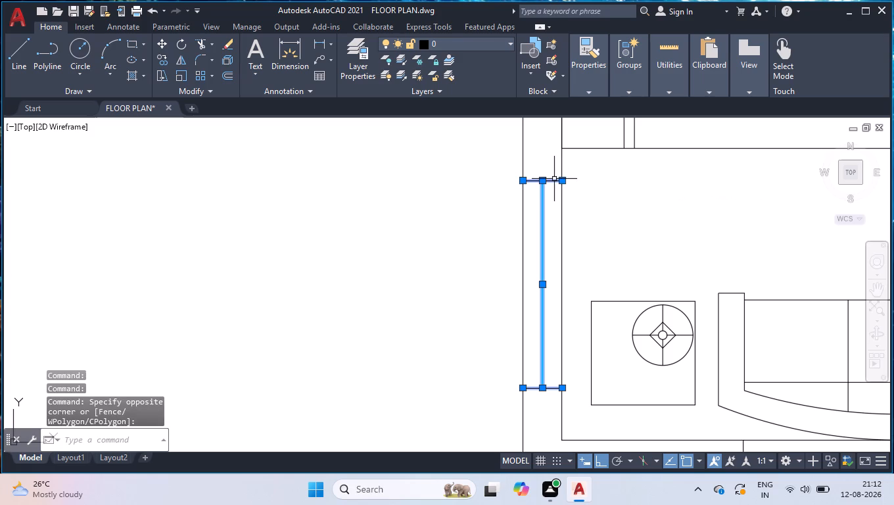
key(c)
text(OP)
key(Return)
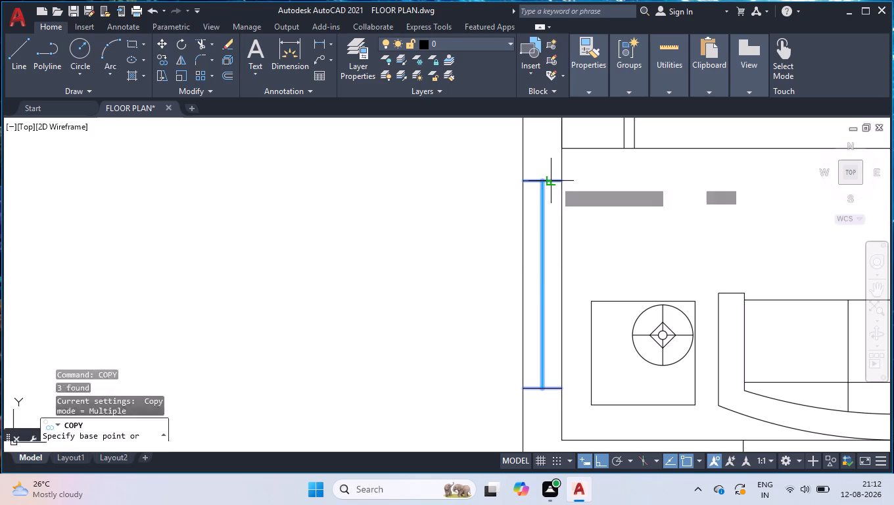
click(521, 180)
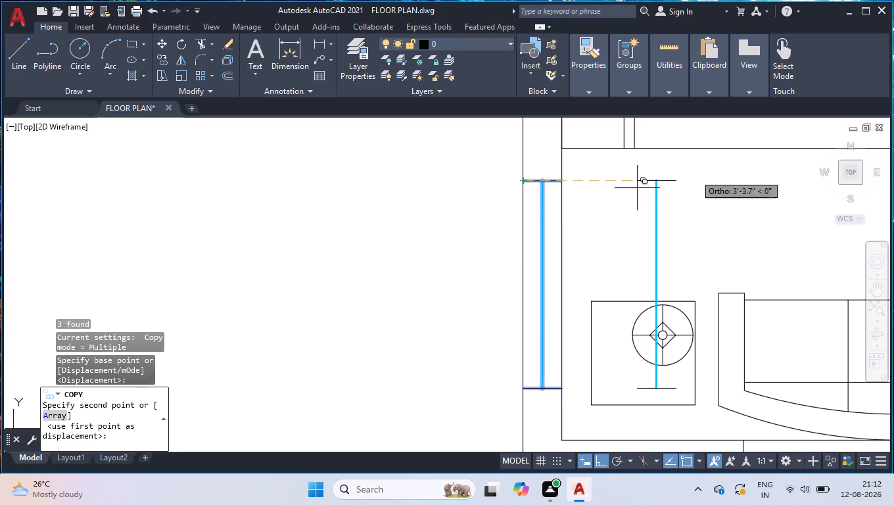
scroll(725, 212, down, 6)
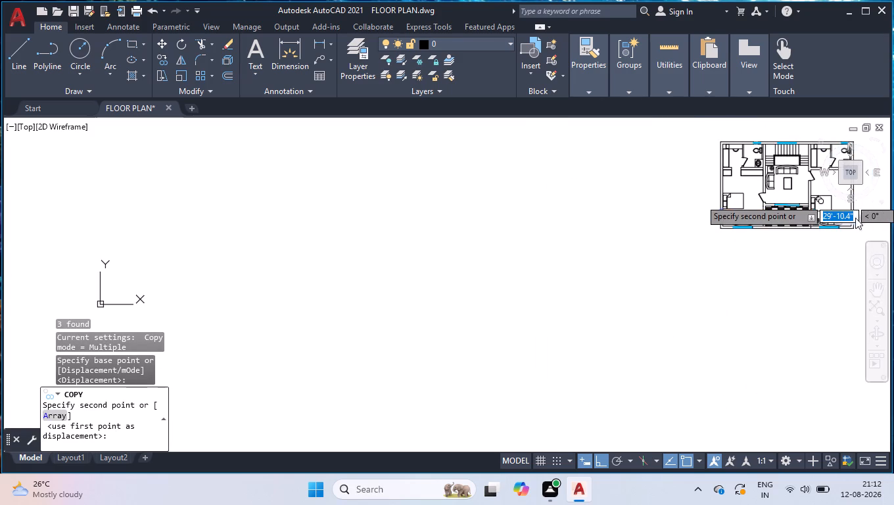
scroll(811, 254, down, 3)
scroll(838, 238, up, 4)
scroll(818, 210, down, 1)
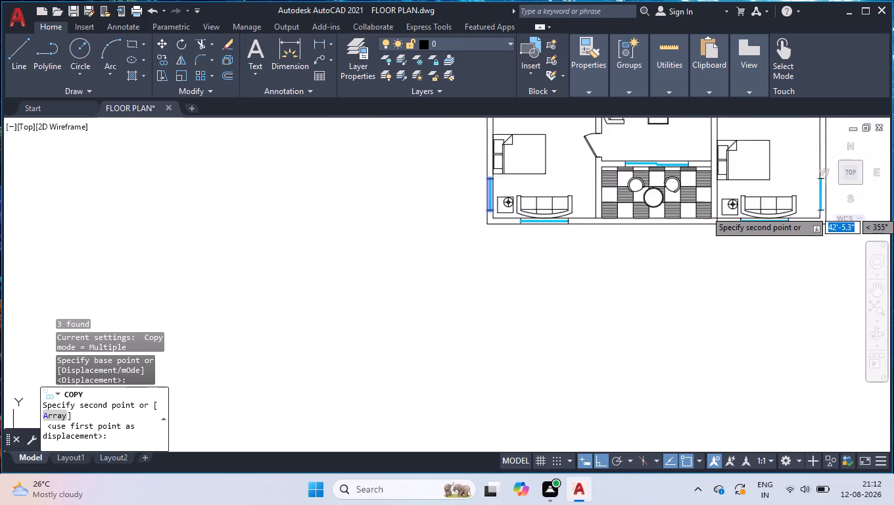
scroll(818, 210, down, 3)
scroll(830, 203, up, 4)
scroll(746, 210, up, 3)
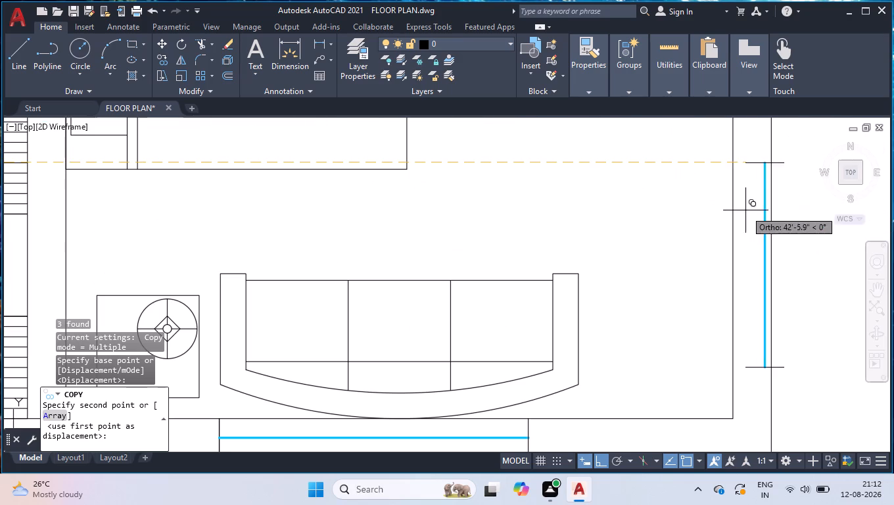
click(729, 162)
key(Escape)
Offset the lower line of the wall below the right bathroom 2' into the right bedroom.
scroll(747, 200, down, 5)
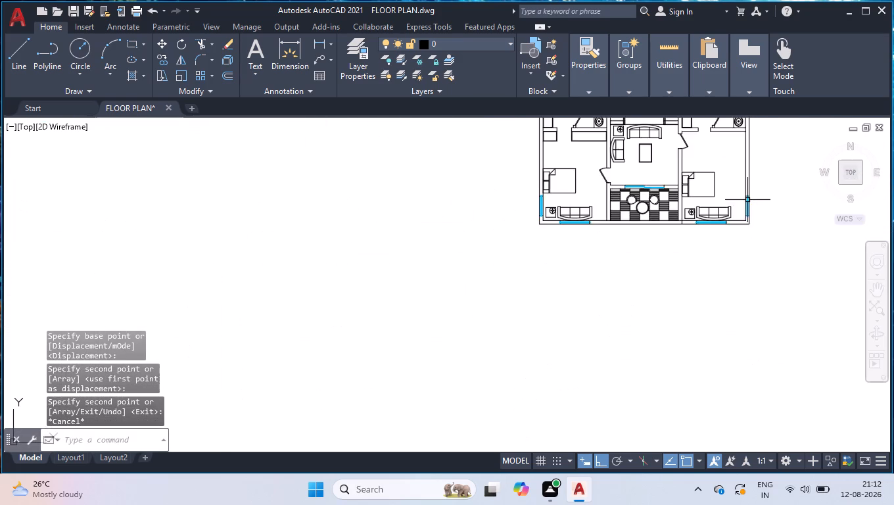
scroll(747, 200, down, 3)
scroll(734, 168, up, 3)
scroll(826, 212, up, 1)
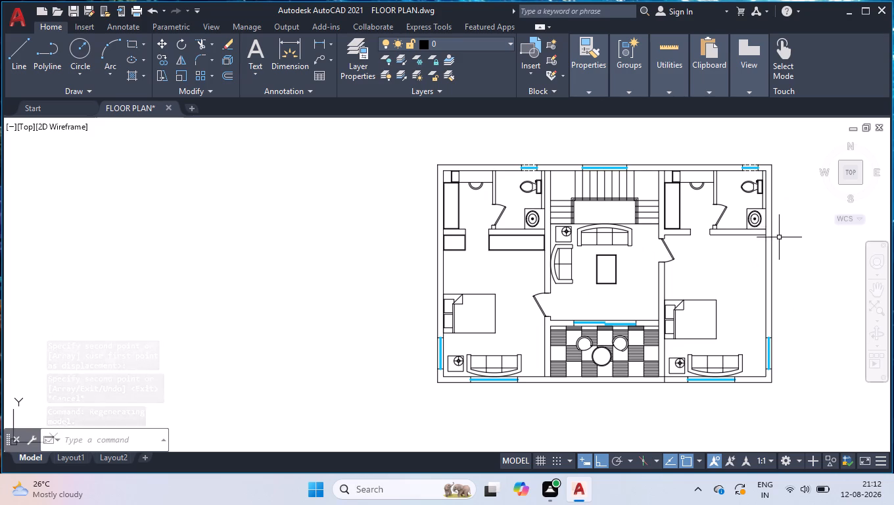
scroll(779, 237, up, 2)
text(OFF)
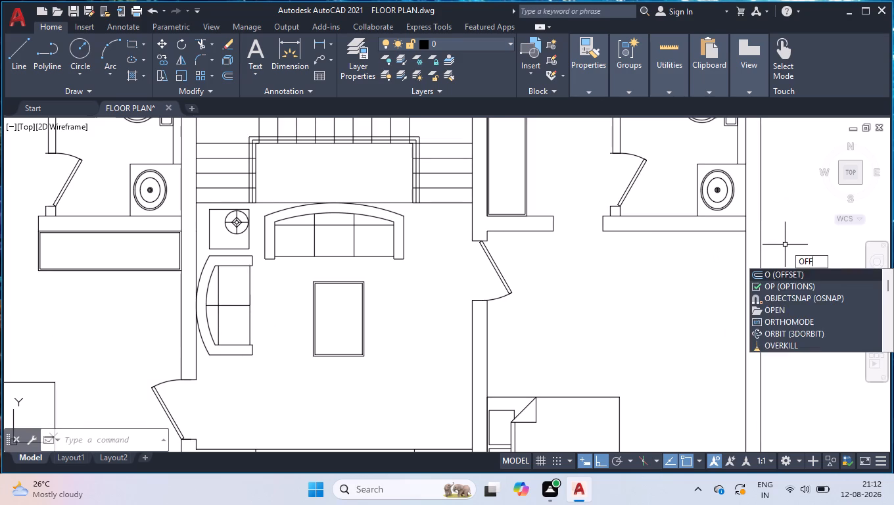
key(Return)
text(2')
key(Return)
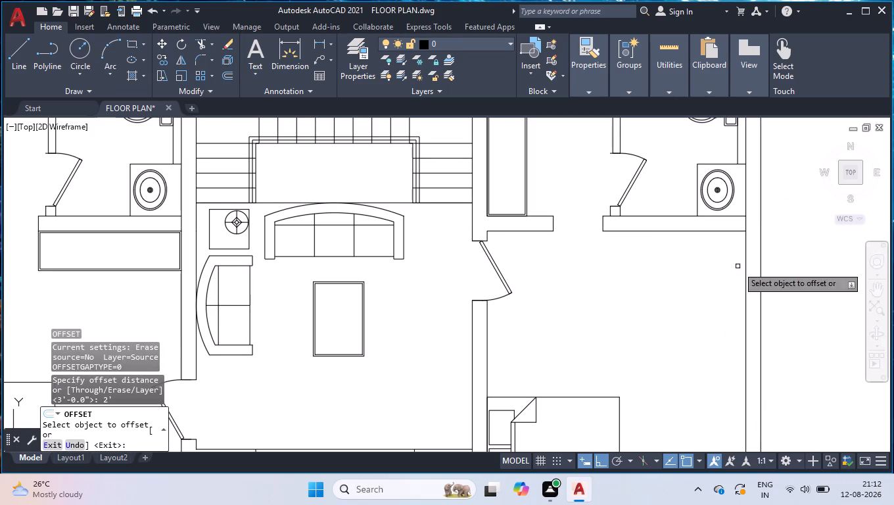
click(711, 231)
click(713, 281)
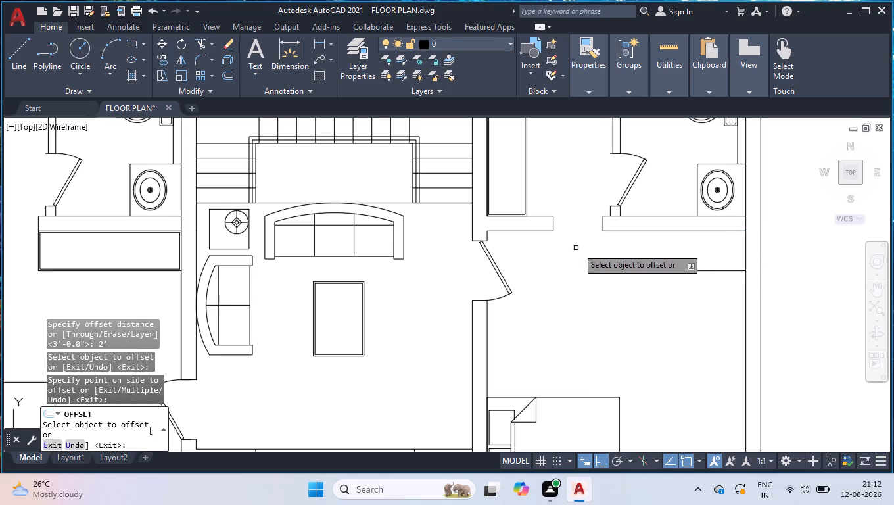
key(Escape)
Extend the free end line of the wall below the right bathroom down to the 2' offset line, closing the wardrobe's side.
text(EX)
key(Return)
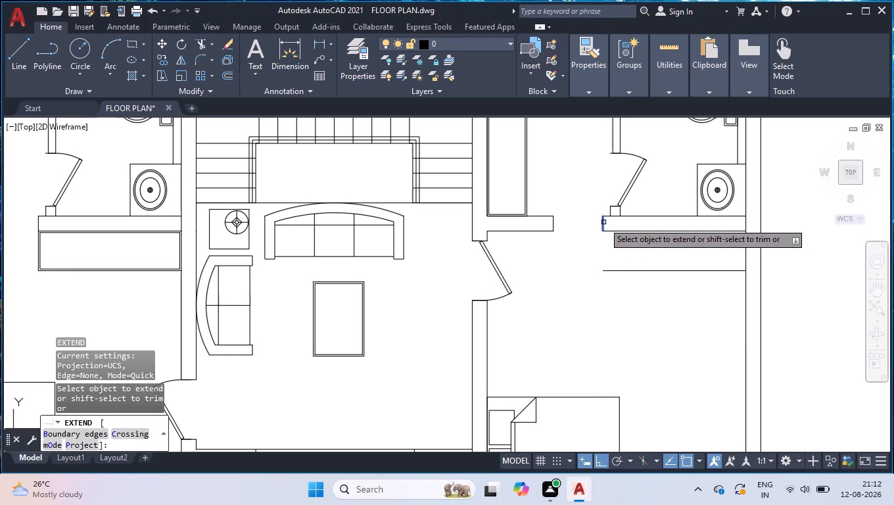
click(603, 222)
click(603, 224)
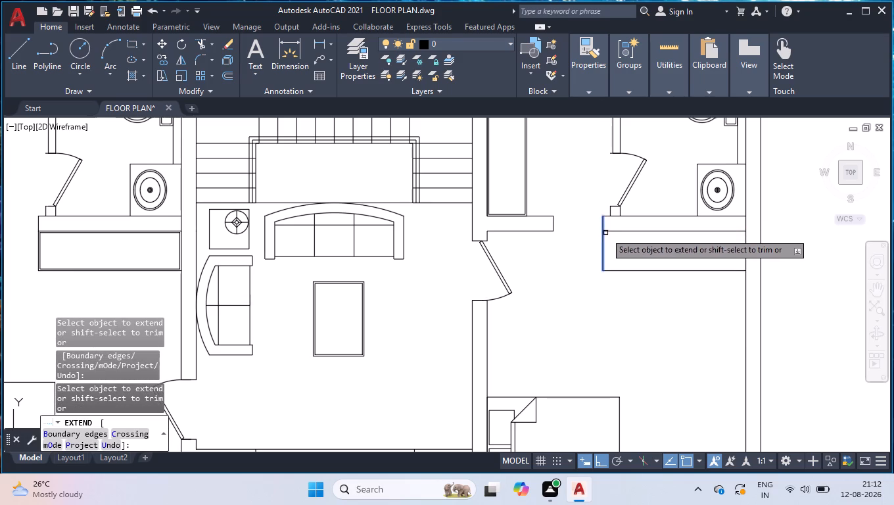
key(Escape)
Offset the right bedroom wardrobe's front, back and free-end side lines 1" inward.
text(OFF)
key(Return)
text(1")
key(Return)
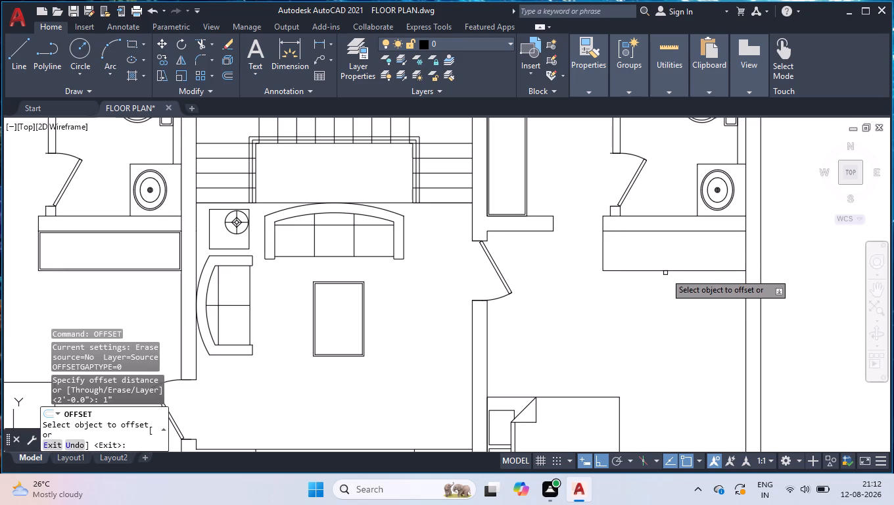
click(665, 271)
click(669, 262)
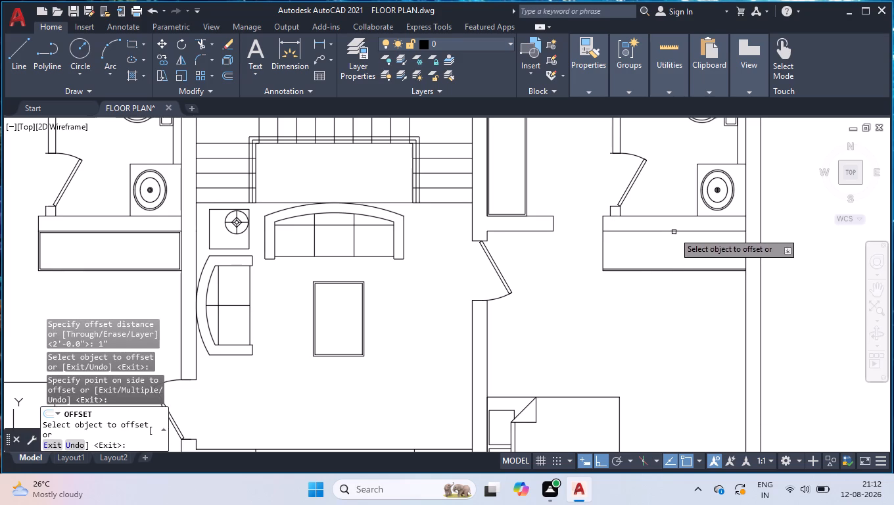
click(674, 232)
click(672, 243)
click(603, 251)
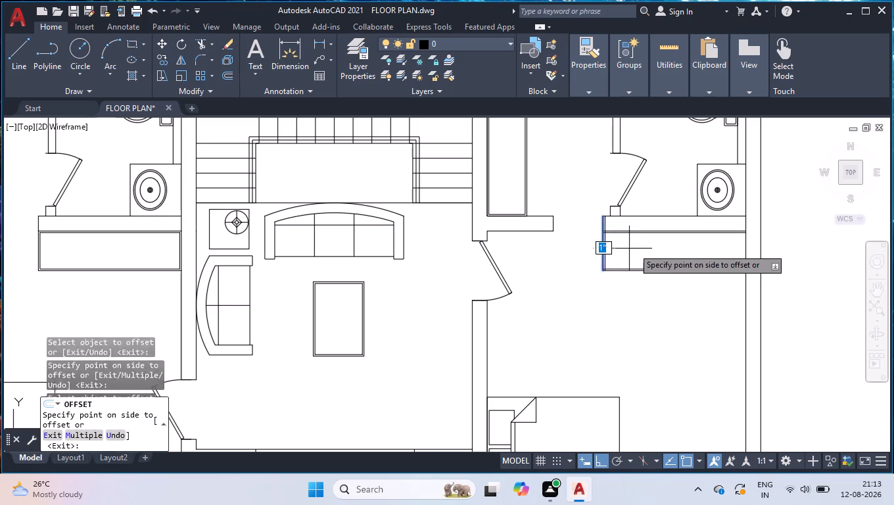
click(633, 248)
key(Escape)
Trim the overlapping inner lines at both corners of the wardrobe's free end, including the piece crossing the bathroom wall.
text(TR)
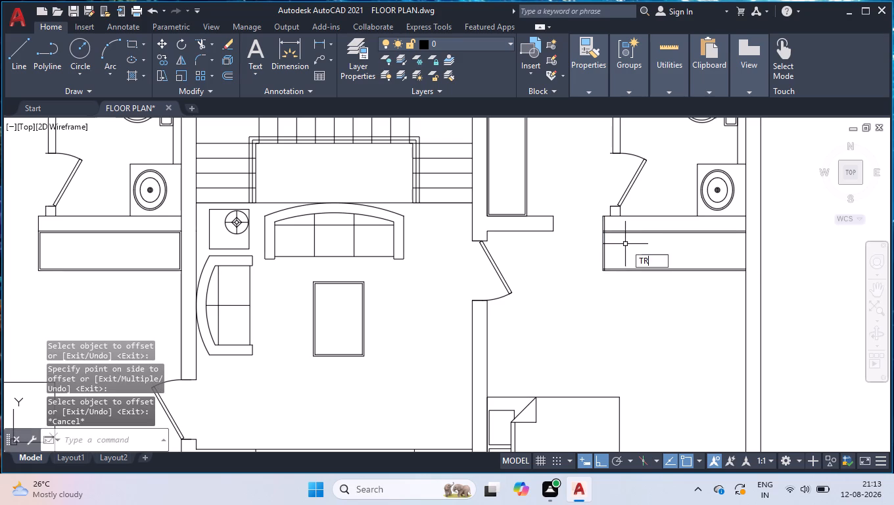
key(Return)
scroll(737, 226, up, 3)
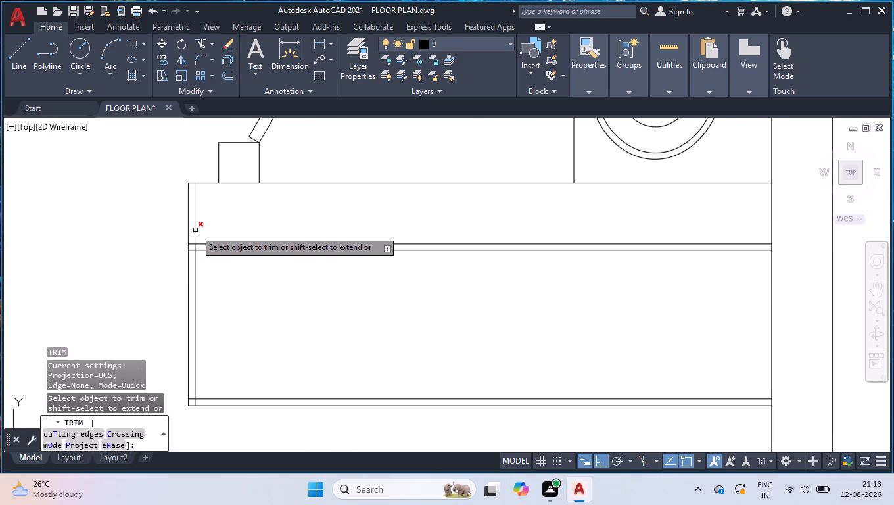
click(195, 230)
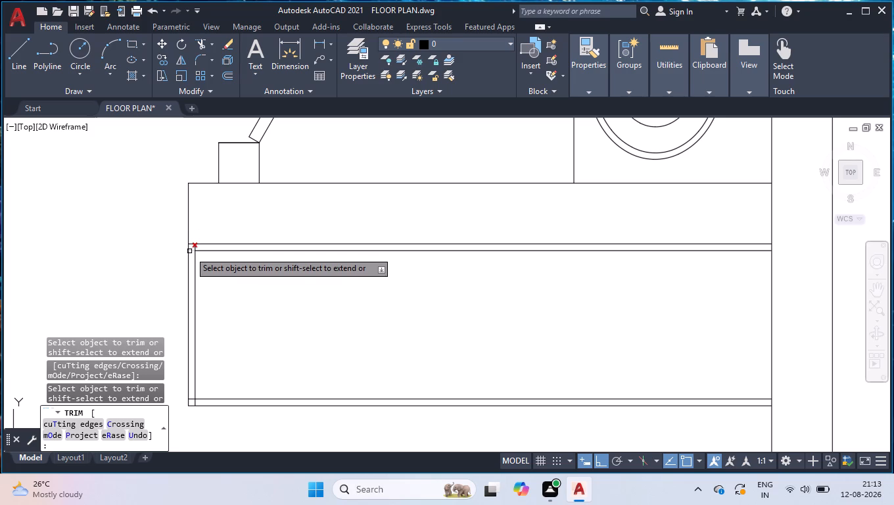
click(190, 251)
click(192, 247)
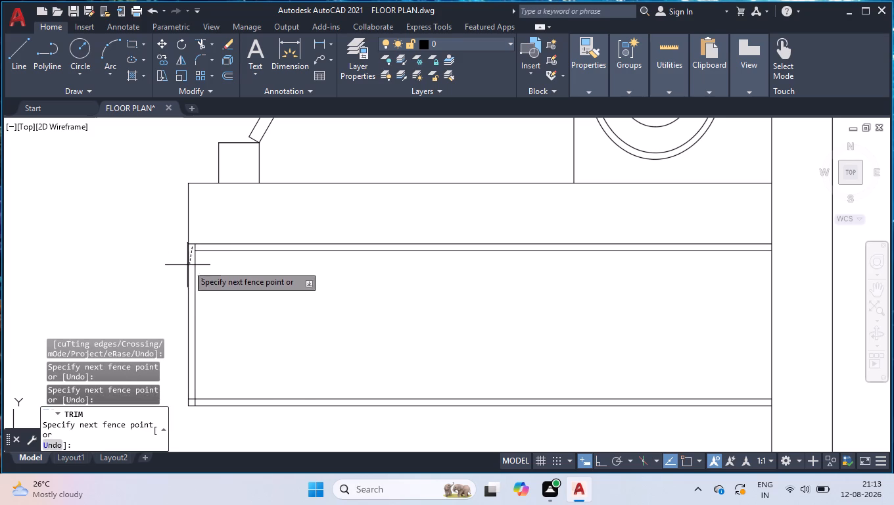
click(201, 247)
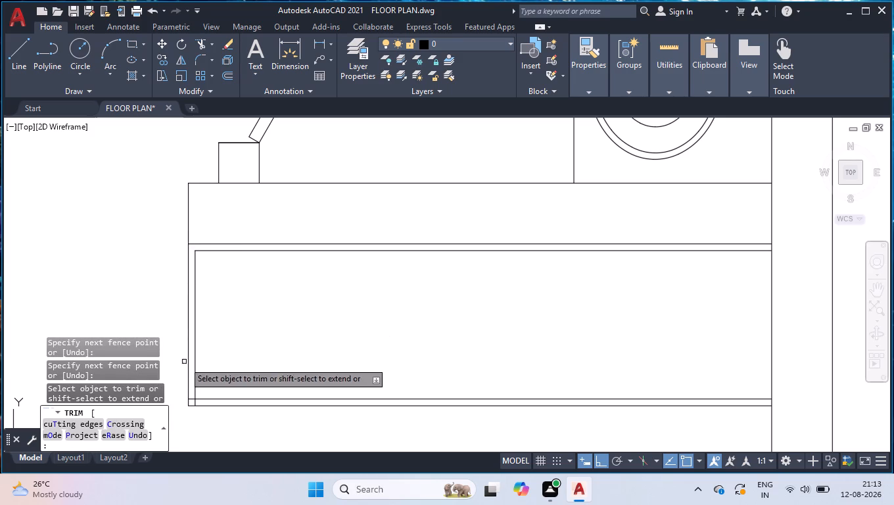
scroll(199, 401, up, 4)
scroll(187, 397, down, 3)
scroll(171, 400, up, 1)
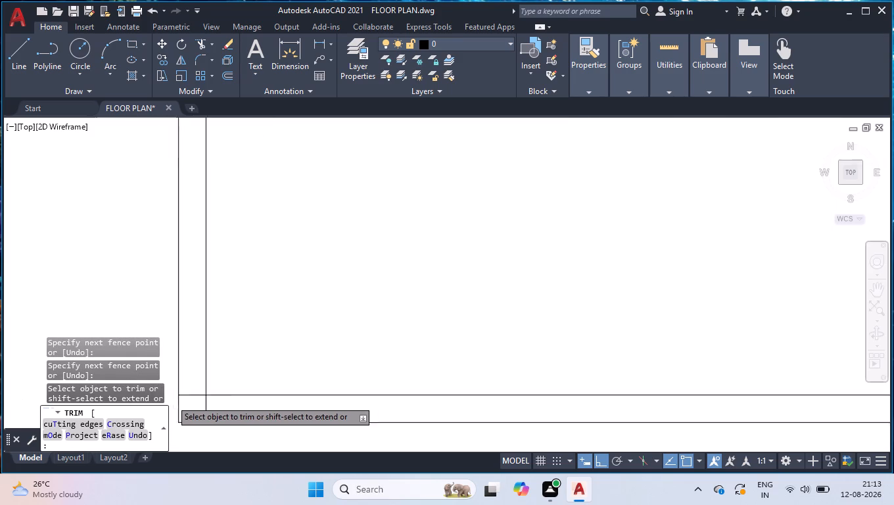
scroll(171, 400, up, 2)
click(199, 380)
click(235, 422)
scroll(228, 413, down, 5)
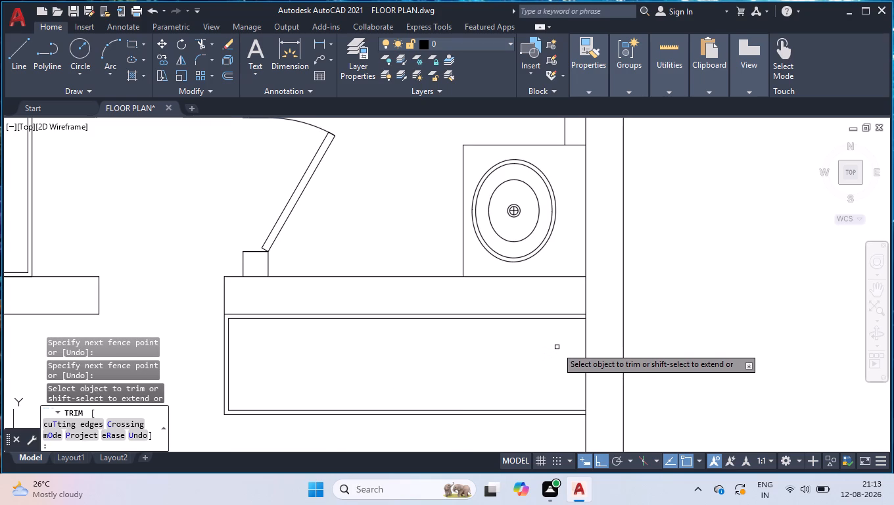
key(Escape)
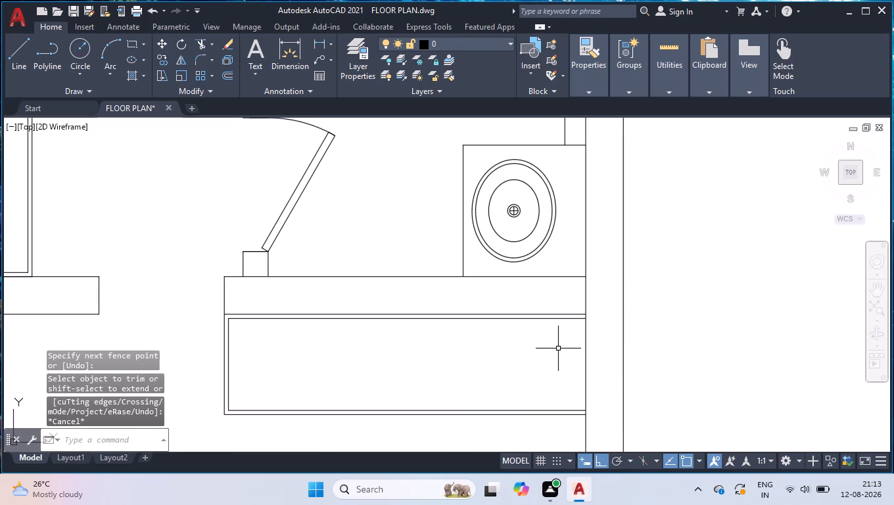
Offset the right exterior wall's inner face line 1" inward to form the wardrobe's fourth inner side.
key(o)
text(FF)
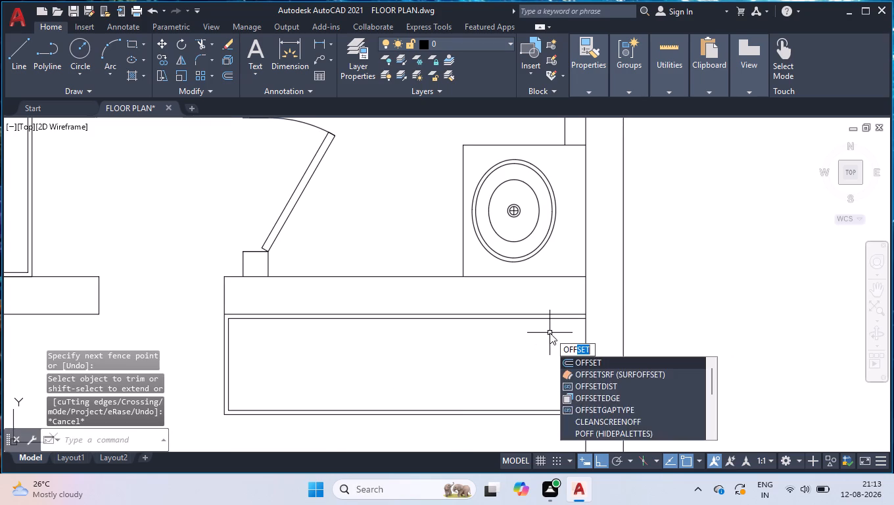
key(Return)
text(1")
key(Return)
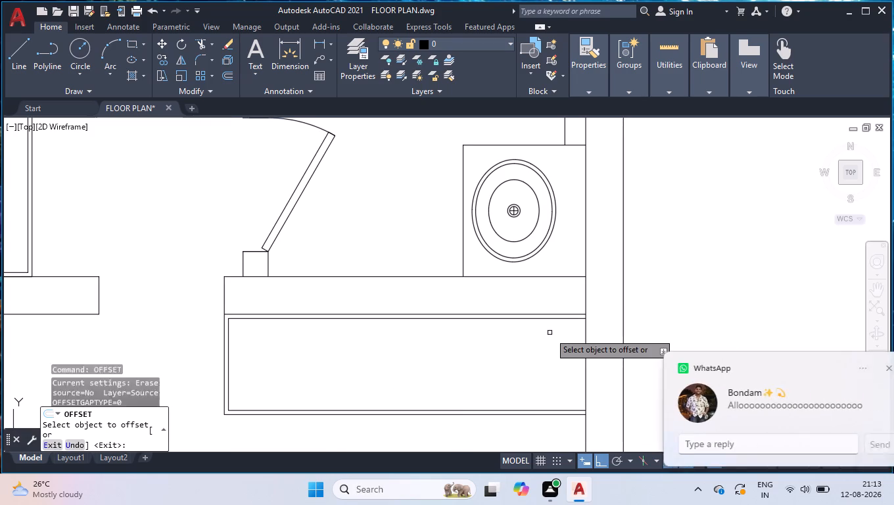
click(586, 347)
click(573, 353)
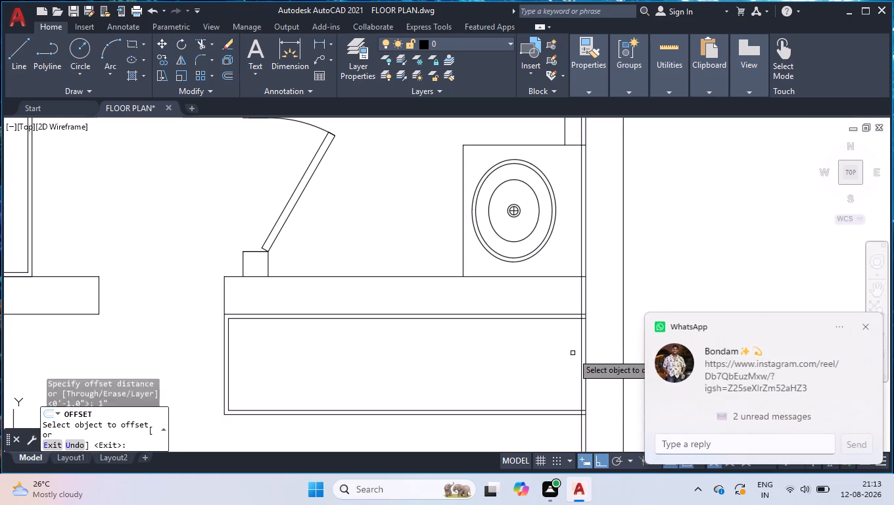
key(Escape)
Trim the overlapping inner line pieces at both corners of the right bedroom wardrobe along the exterior wall.
text(TR)
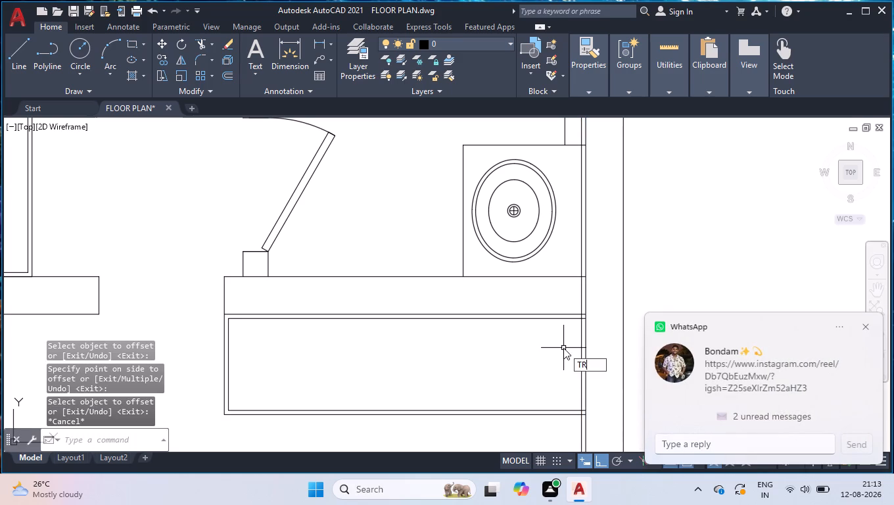
key(Return)
scroll(580, 326, up, 3)
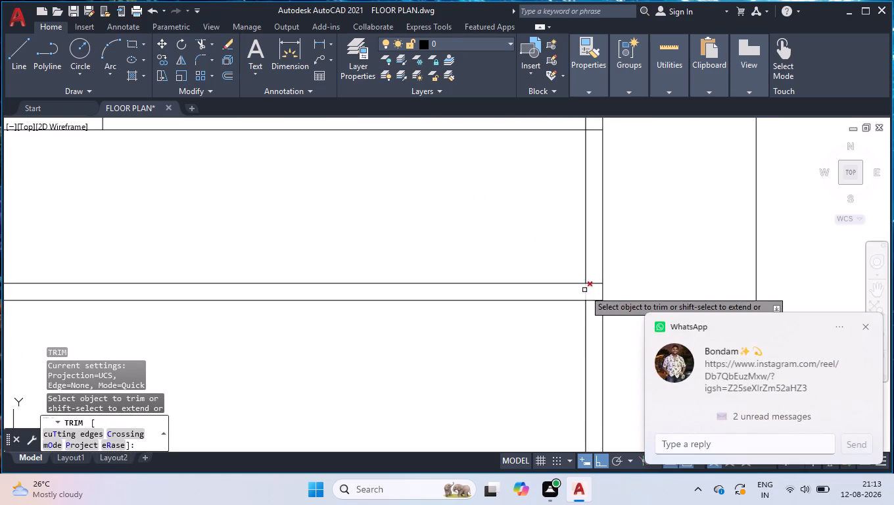
click(584, 290)
click(596, 301)
scroll(596, 301, down, 2)
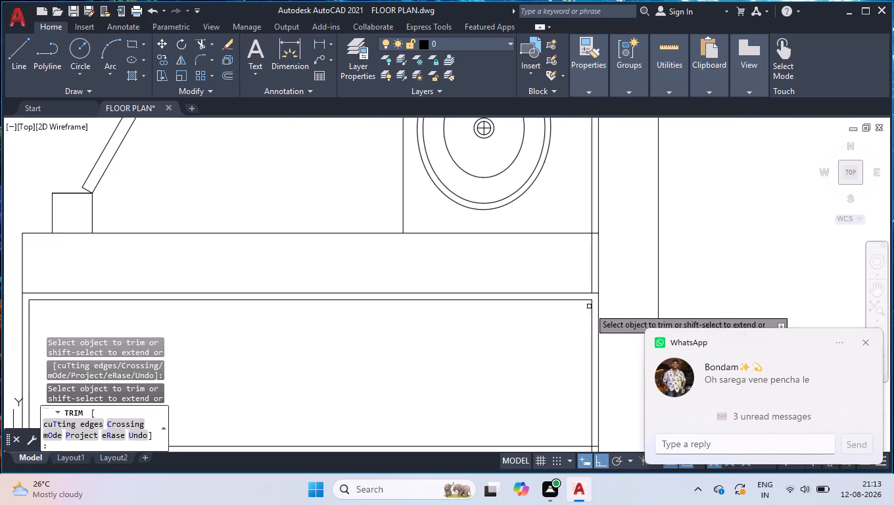
scroll(592, 316, down, 2)
scroll(605, 363, up, 4)
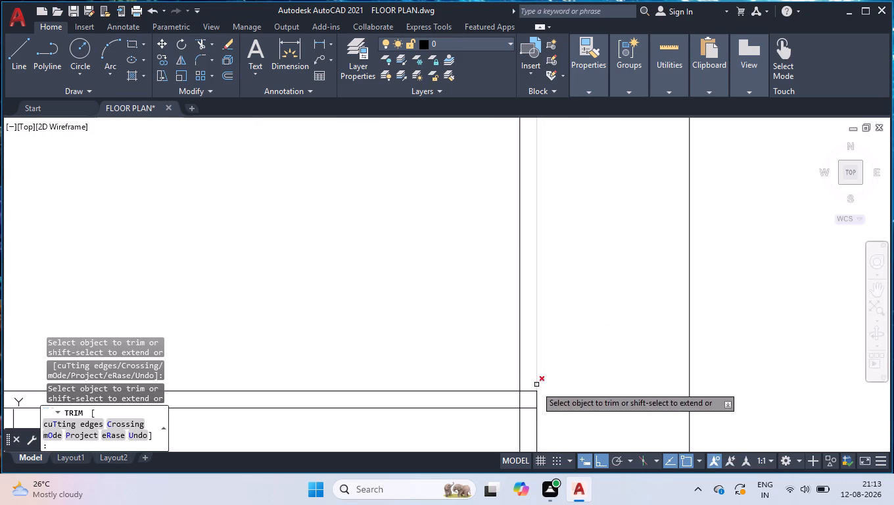
click(530, 393)
click(532, 387)
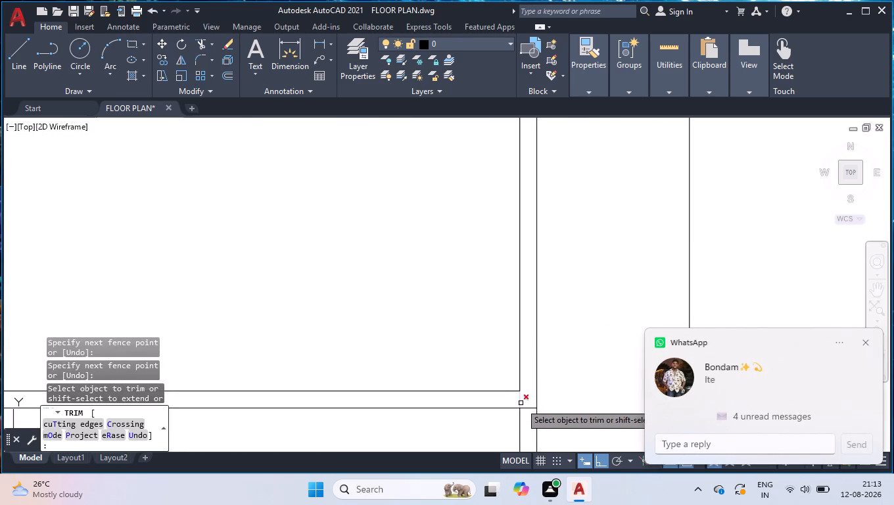
click(521, 403)
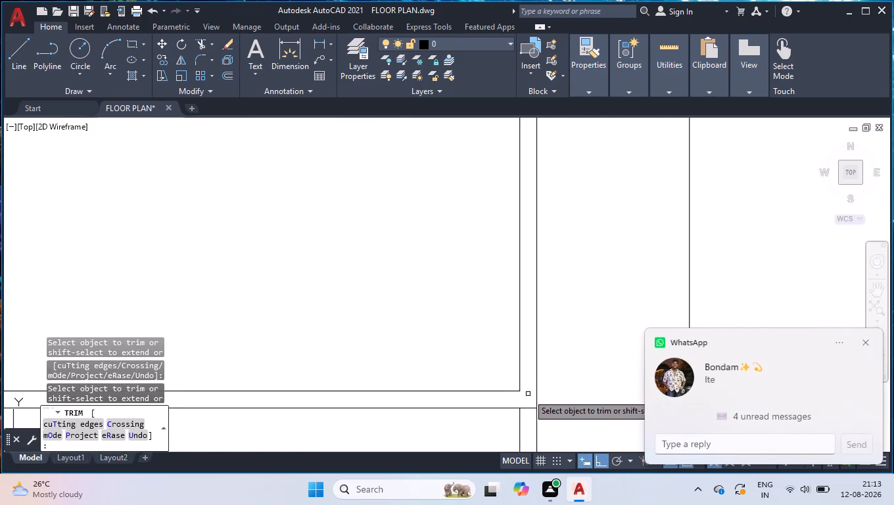
key(Escape)
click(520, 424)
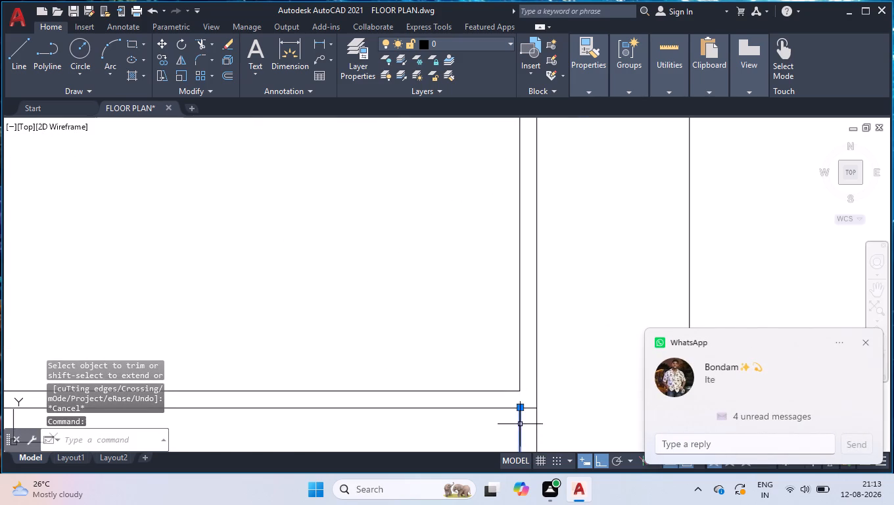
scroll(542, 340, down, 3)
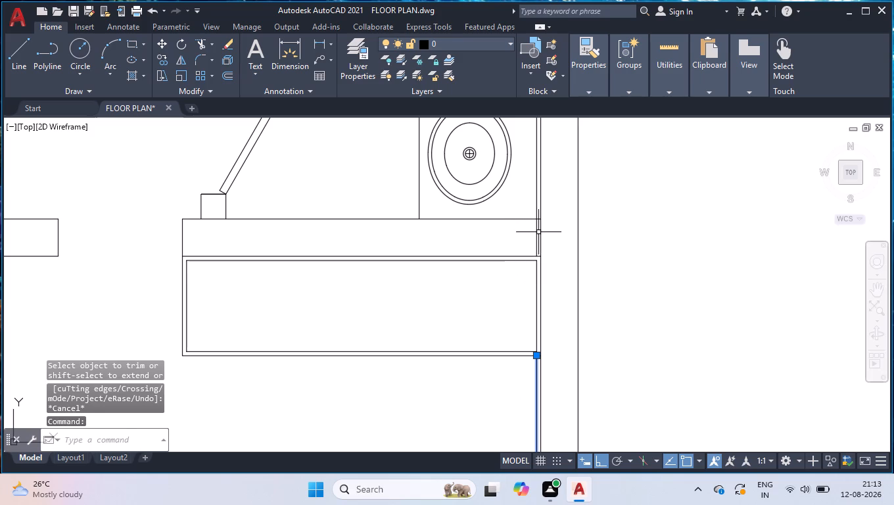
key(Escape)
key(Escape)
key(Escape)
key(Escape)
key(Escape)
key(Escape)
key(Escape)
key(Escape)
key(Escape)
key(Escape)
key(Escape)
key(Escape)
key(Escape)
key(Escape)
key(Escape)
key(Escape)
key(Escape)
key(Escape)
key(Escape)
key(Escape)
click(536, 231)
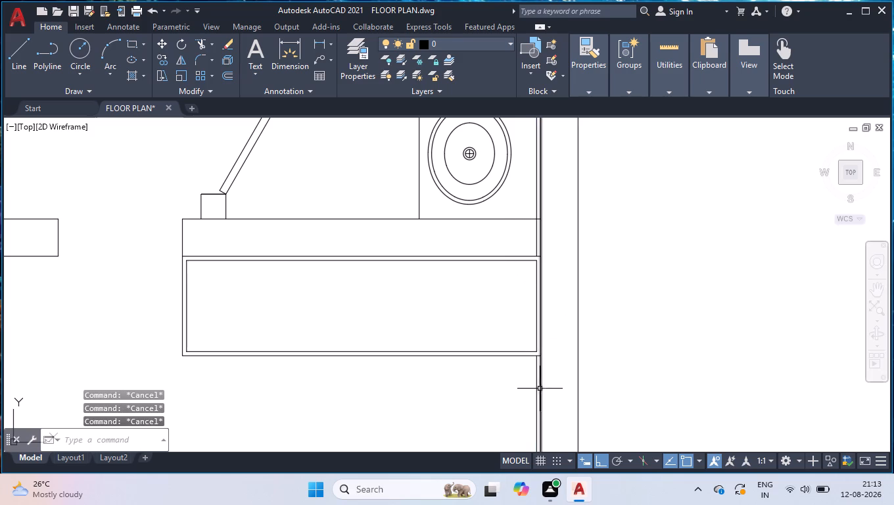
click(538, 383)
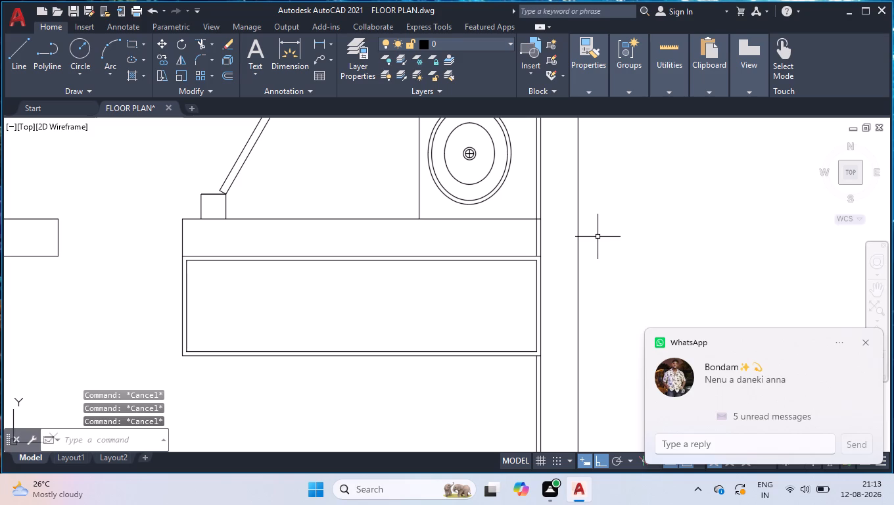
Quit the drawing program from the floor plan drawing.
key(ctrl+q)
key(Return)
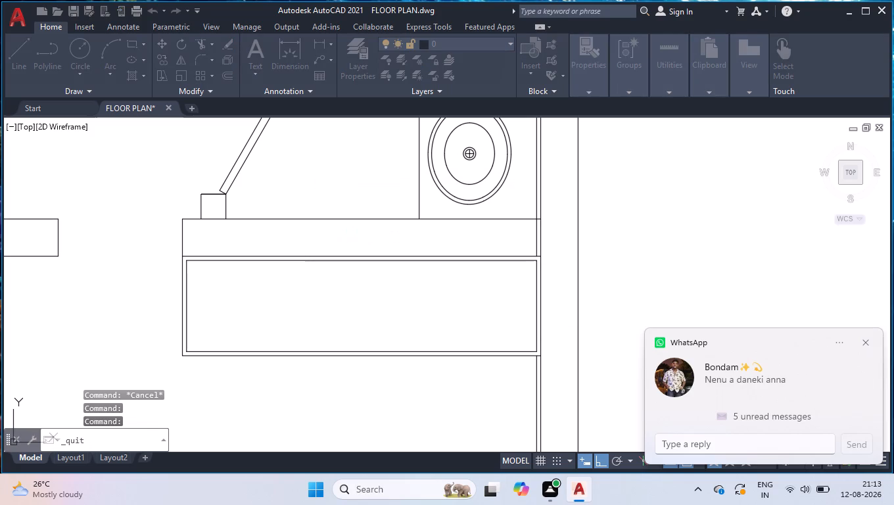
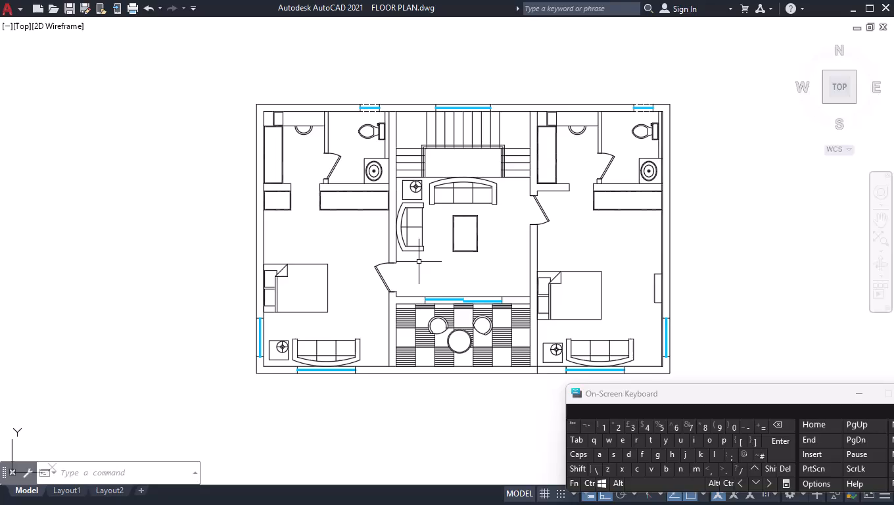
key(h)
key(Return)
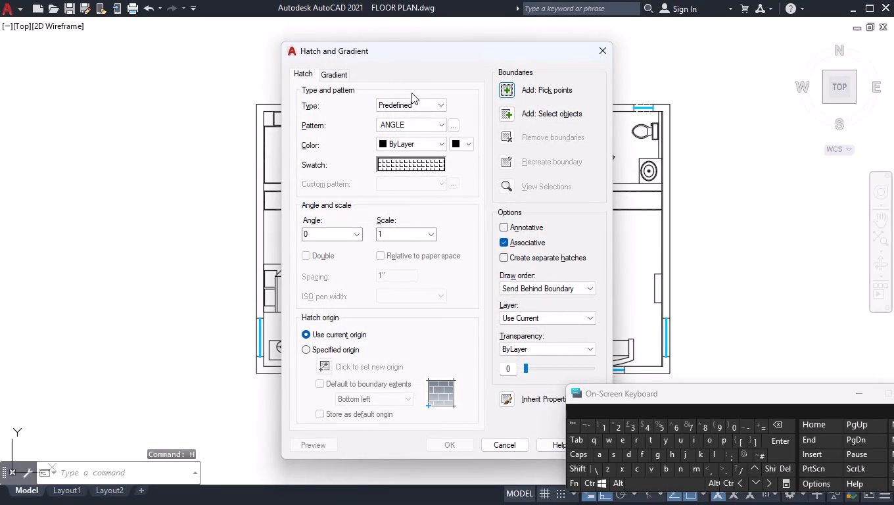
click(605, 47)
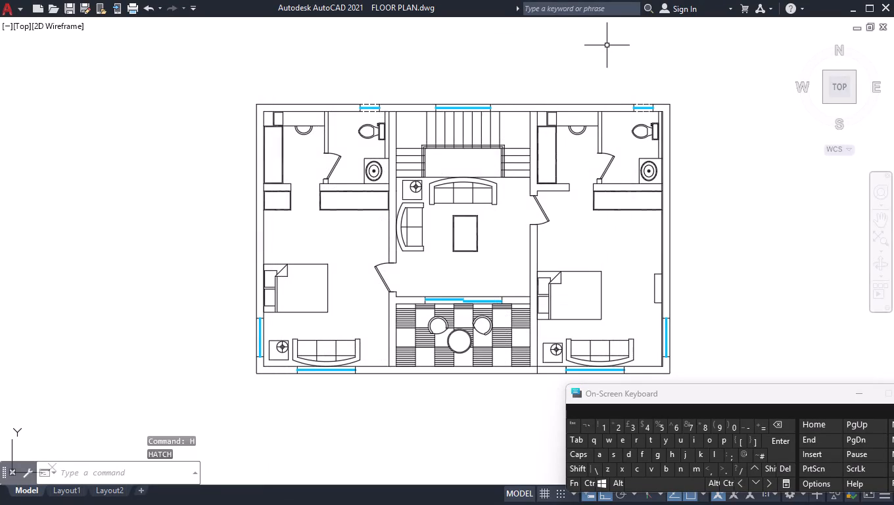
Restore the full interface and start a SOLID hatch, filling the left exterior wall and the upper exterior wall segments between the windows.
key(ctrl+0)
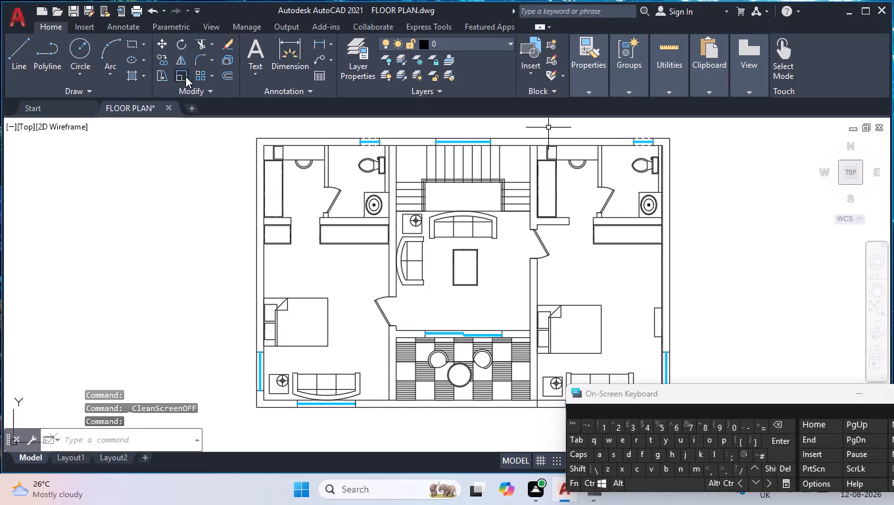
click(131, 77)
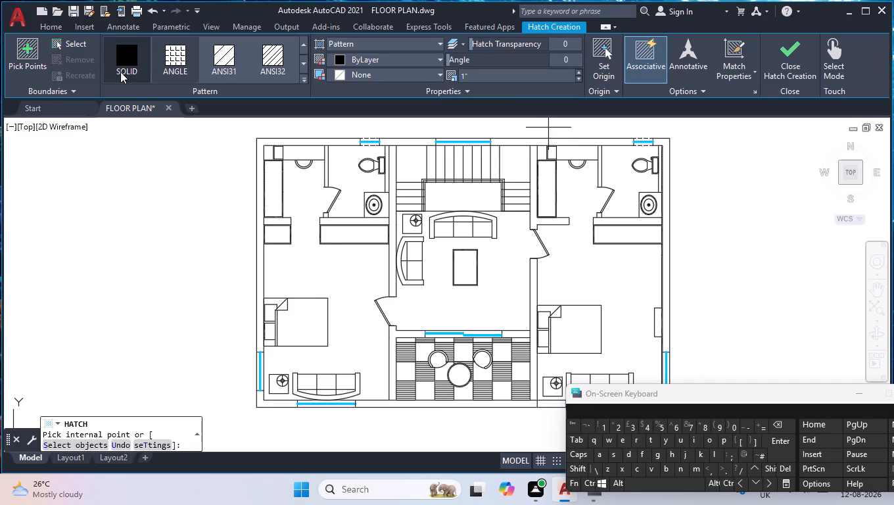
click(122, 68)
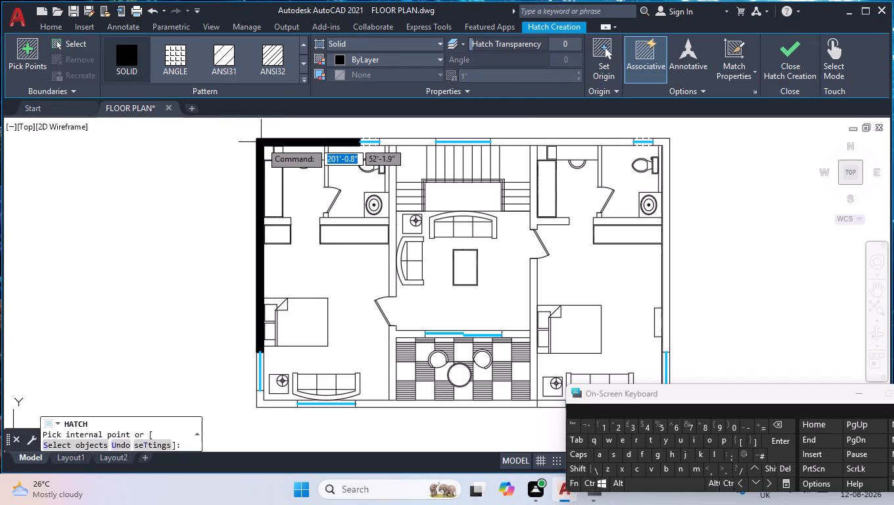
click(261, 142)
click(394, 142)
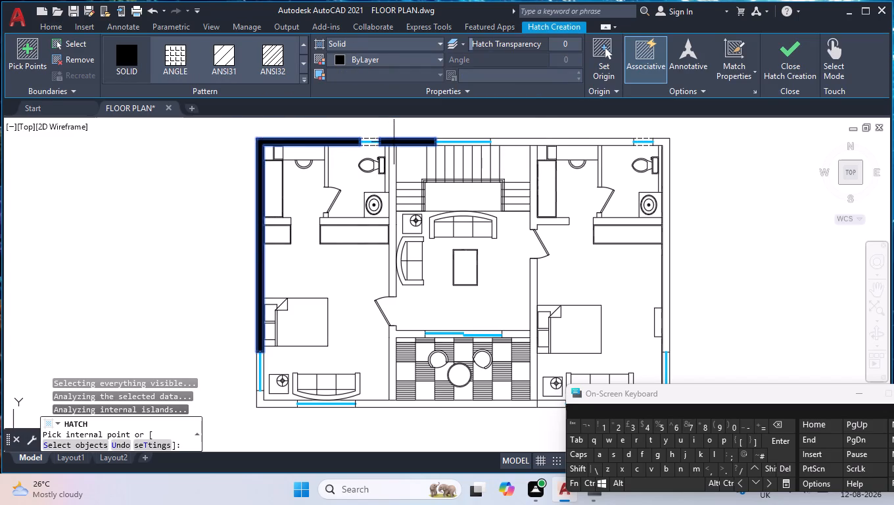
click(526, 142)
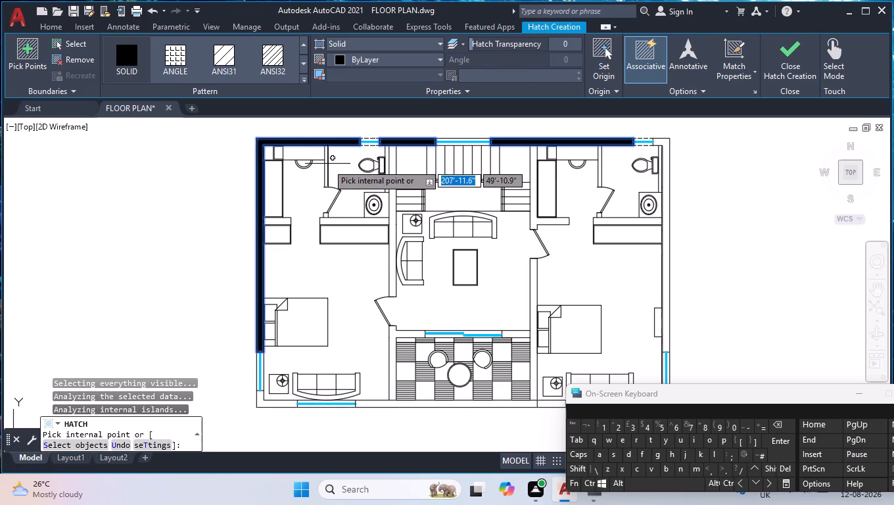
Fill the left bedroom's and bathroom's interior walls, the lower-left exterior corner, the lower wall segment and the left balcony wall with the solid hatch.
click(326, 161)
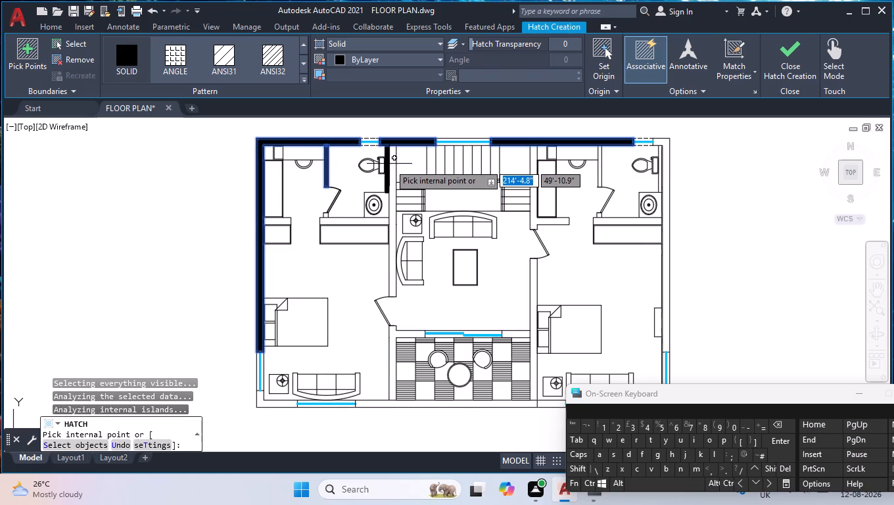
click(392, 164)
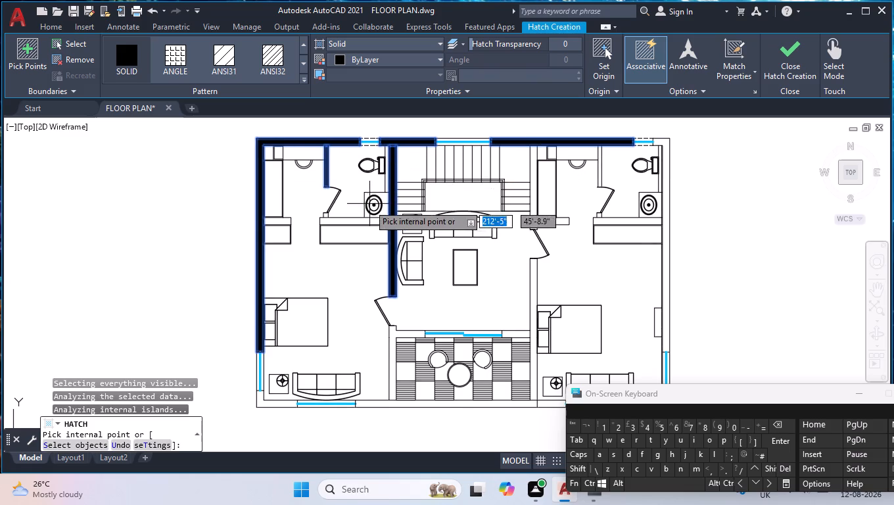
click(350, 221)
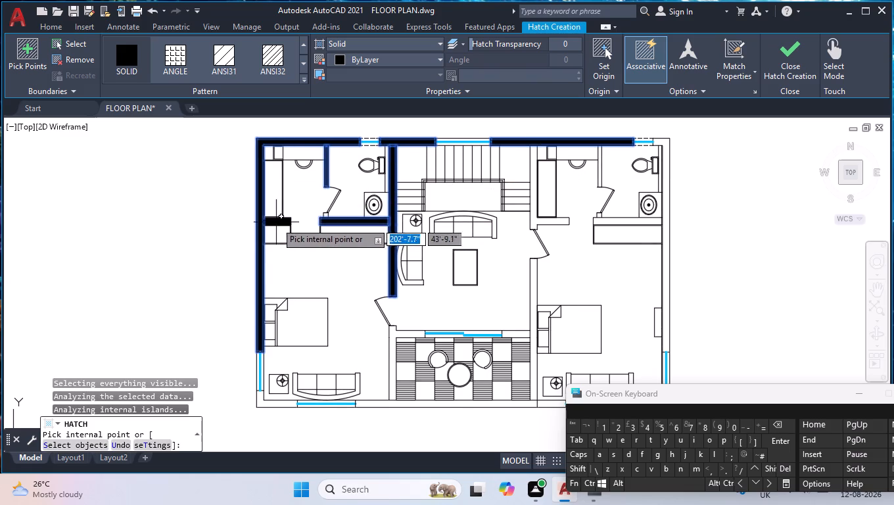
click(279, 220)
click(258, 399)
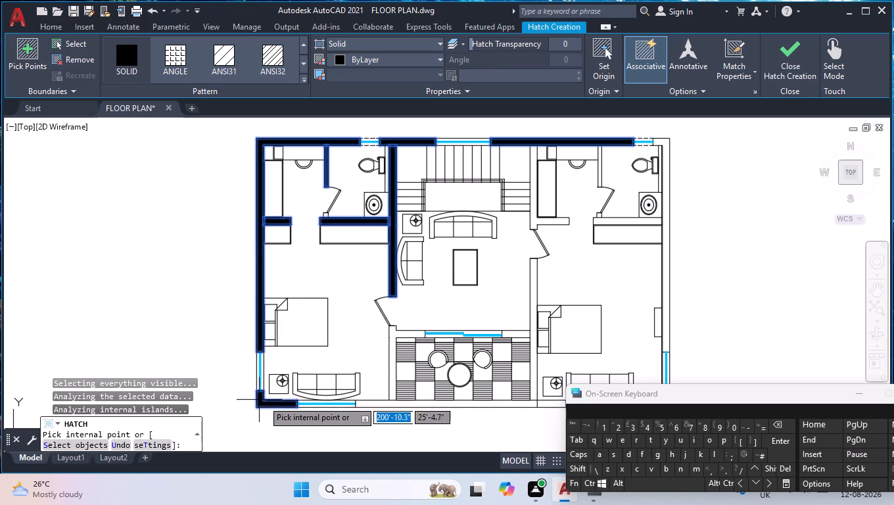
click(377, 404)
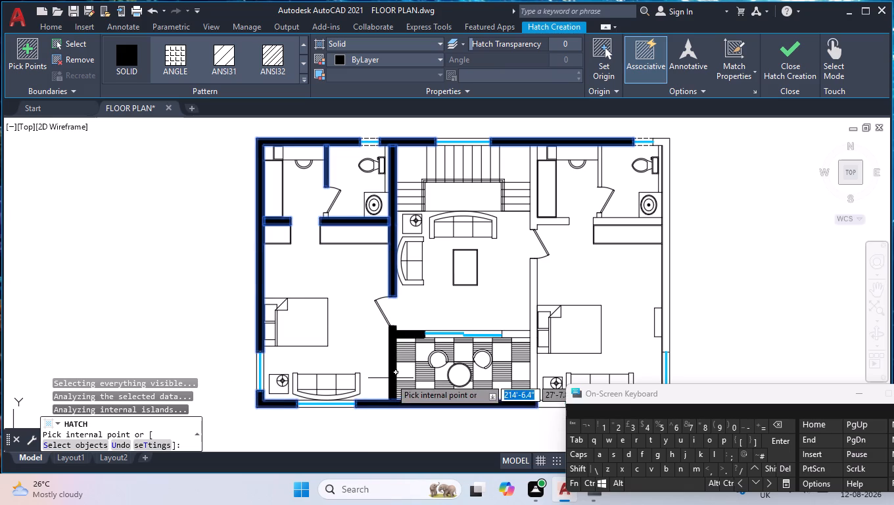
click(392, 381)
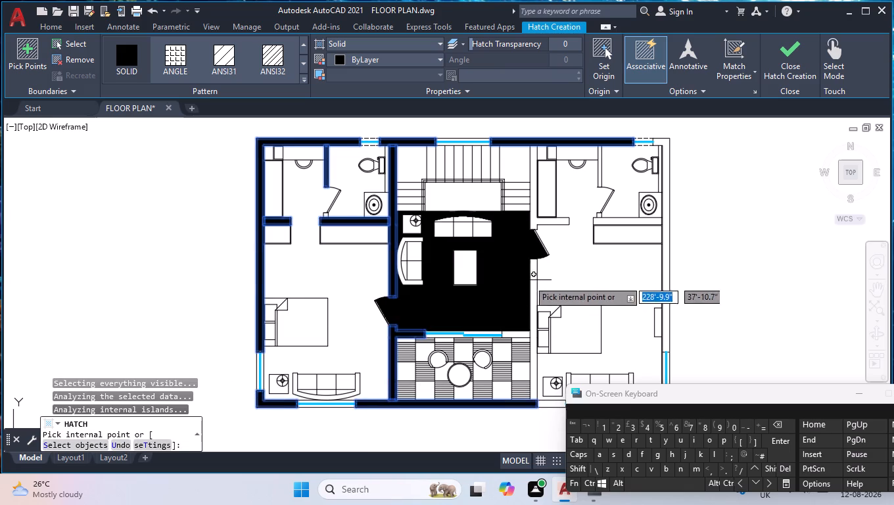
Fill the right bedroom's interior walls, the right exterior wall and the remaining lower exterior wall pieces, and finish the hatch.
click(532, 282)
click(551, 224)
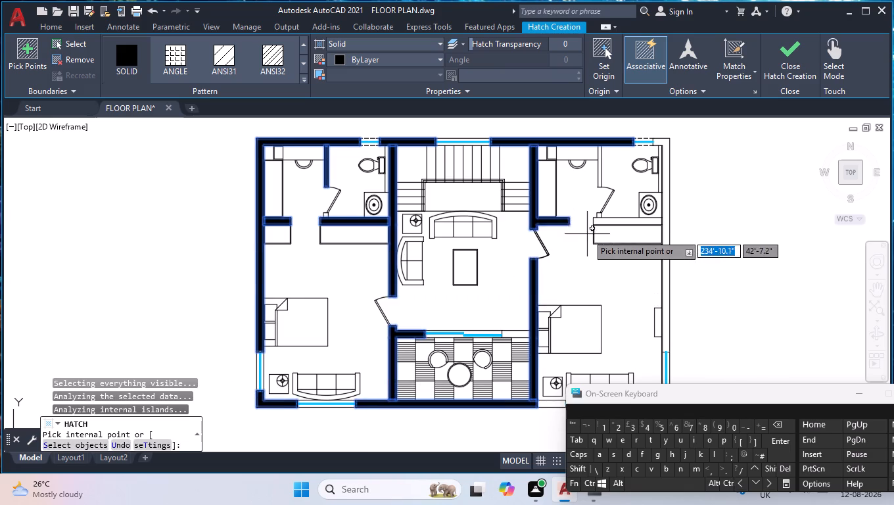
click(634, 224)
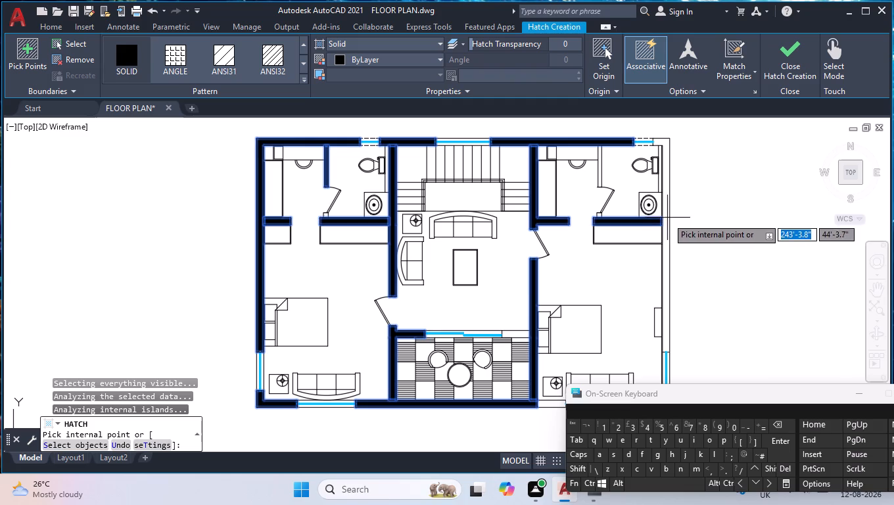
click(667, 218)
scroll(686, 235, down, 1)
scroll(665, 342, up, 1)
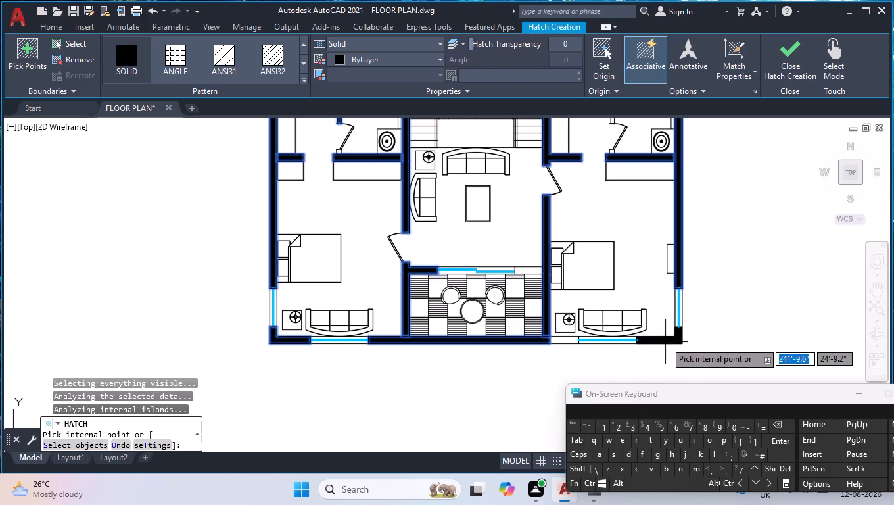
click(670, 341)
click(564, 341)
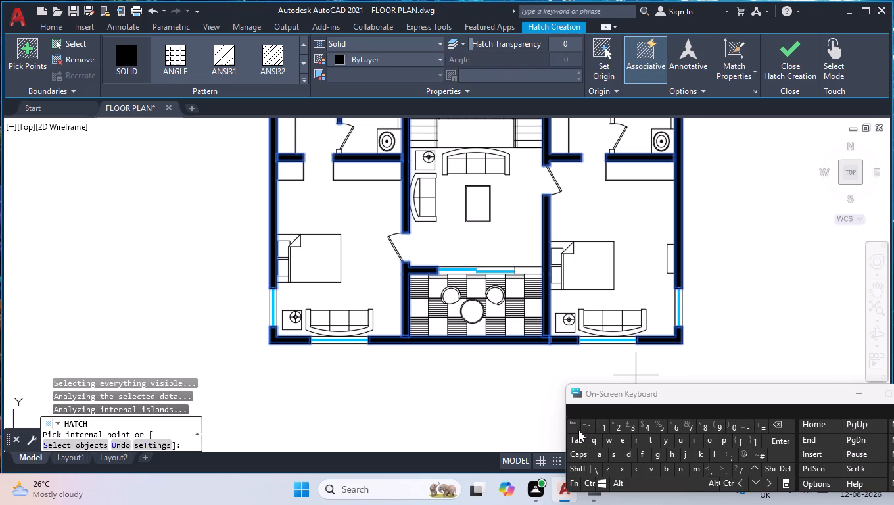
key(Escape)
Change the solid wall hatch's color to index color 8 in its properties.
scroll(666, 325, down, 1)
scroll(672, 254, up, 1)
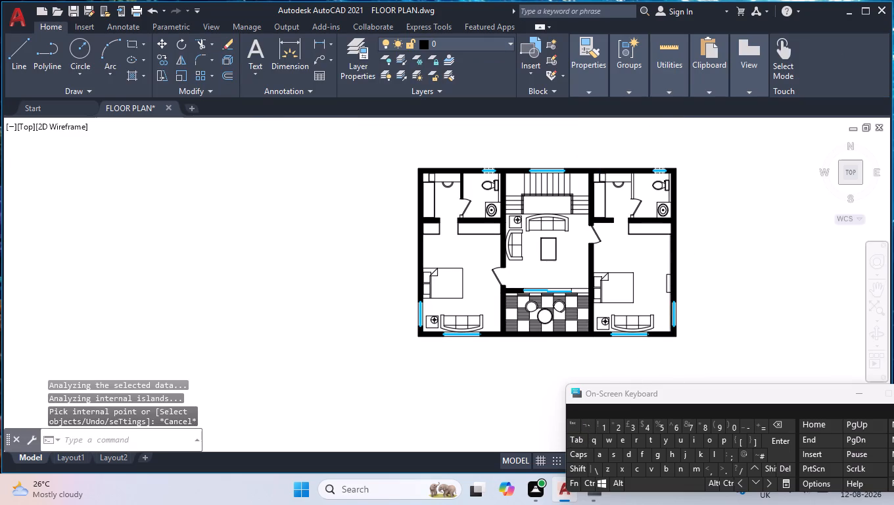
click(676, 252)
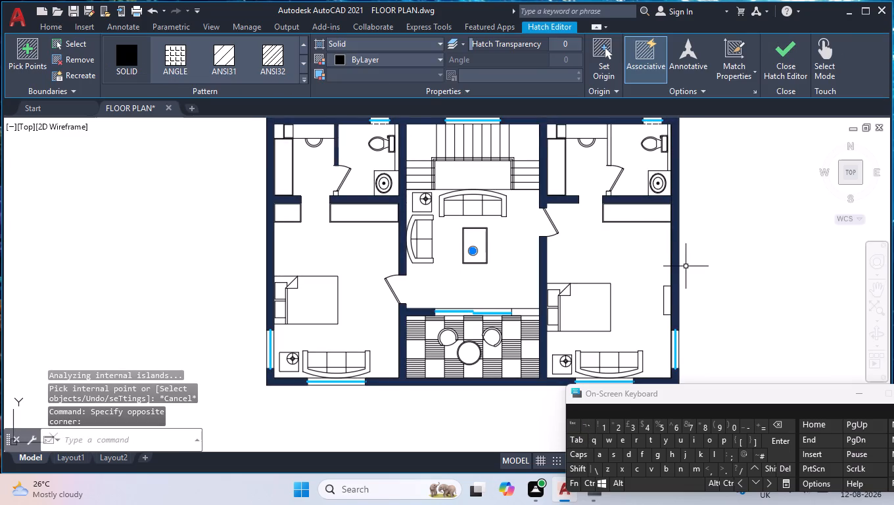
key(ctrl+1)
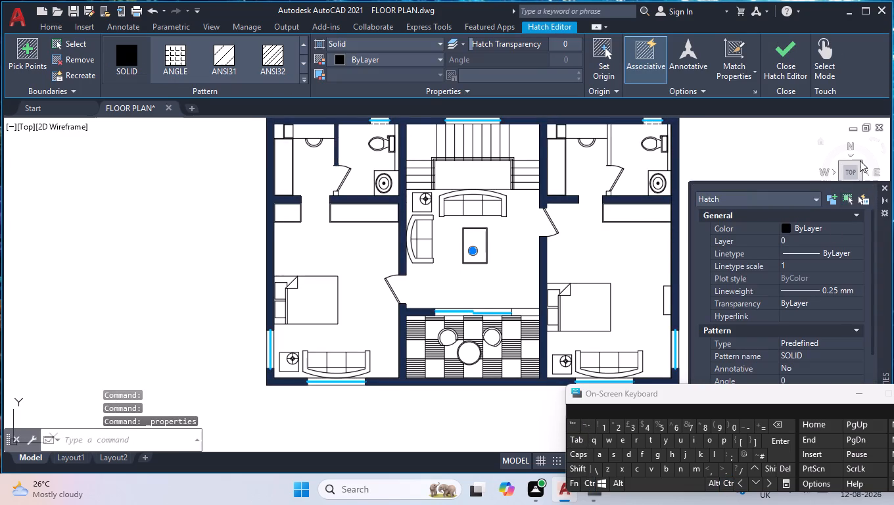
click(849, 226)
click(857, 226)
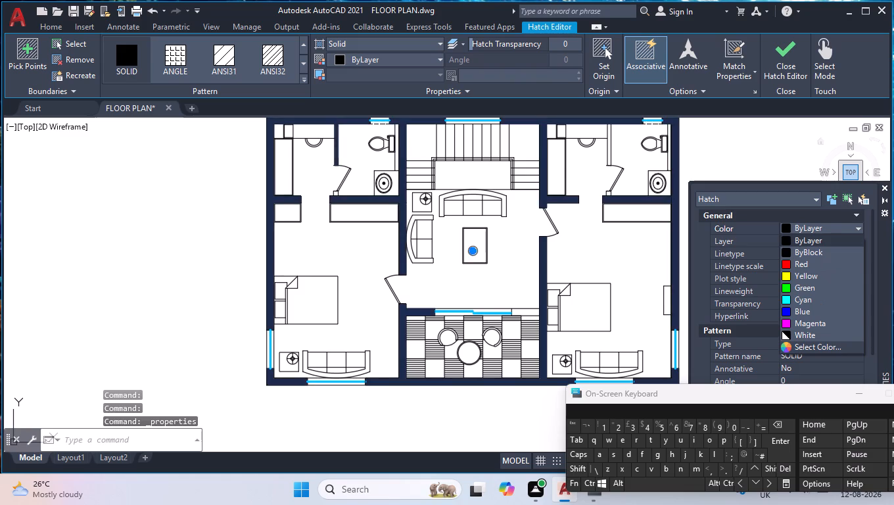
click(814, 345)
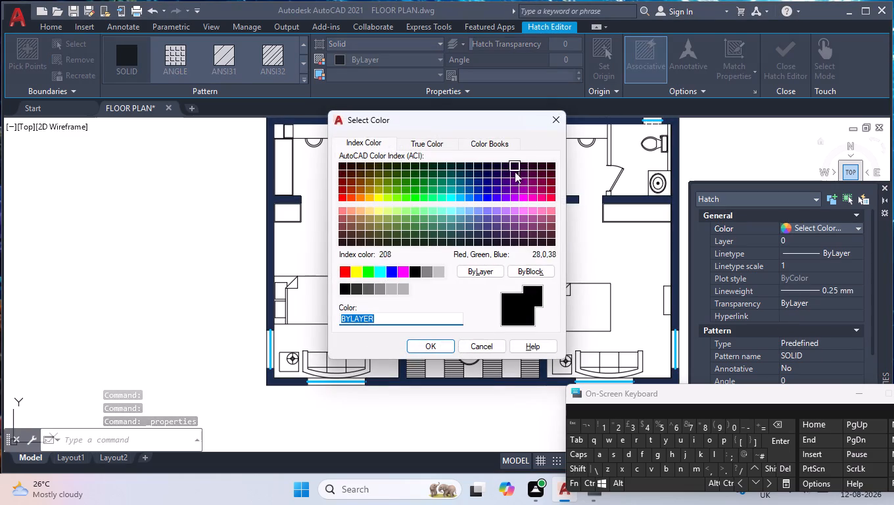
click(426, 271)
click(419, 344)
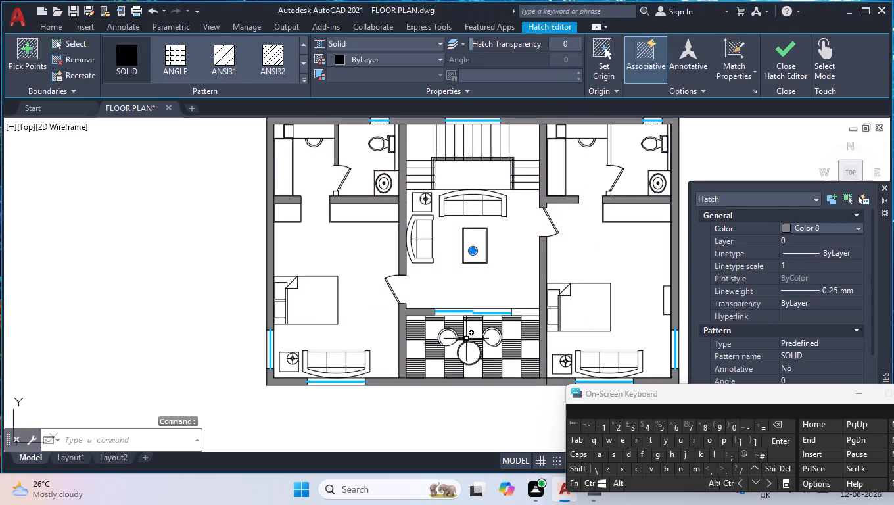
click(884, 188)
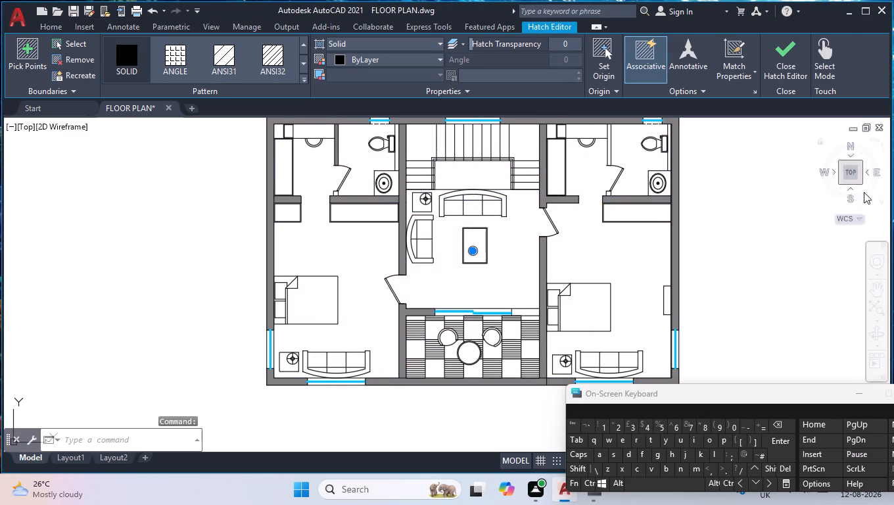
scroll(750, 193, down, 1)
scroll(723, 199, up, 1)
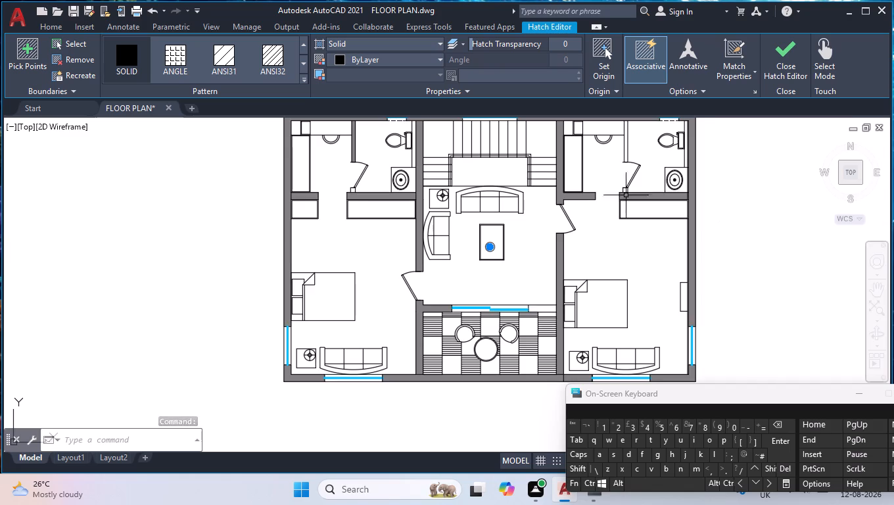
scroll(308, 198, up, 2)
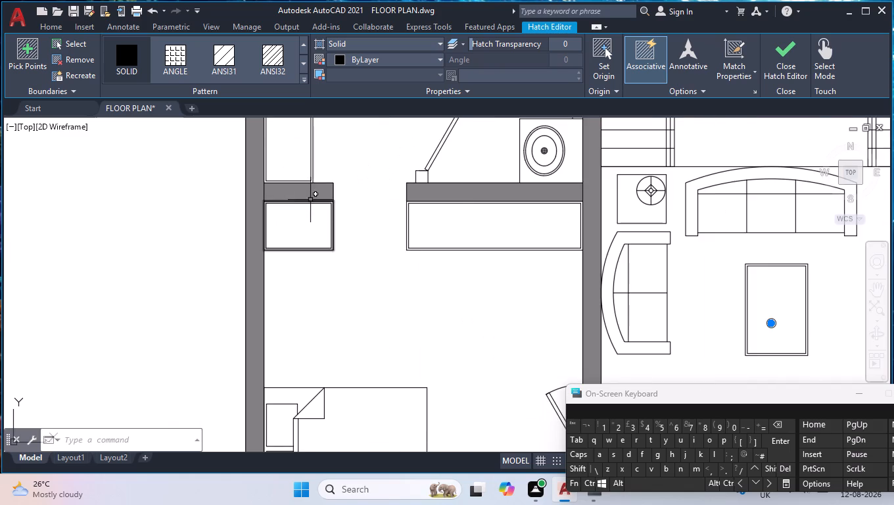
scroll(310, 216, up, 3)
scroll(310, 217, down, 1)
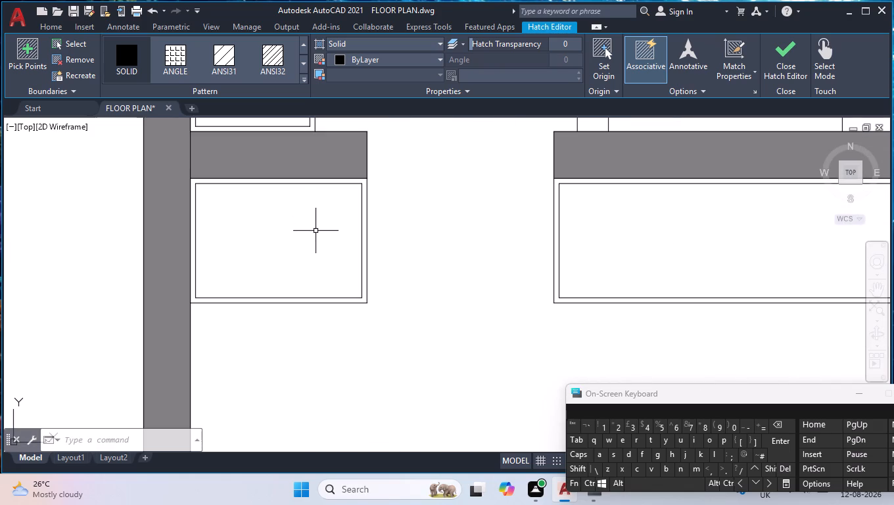
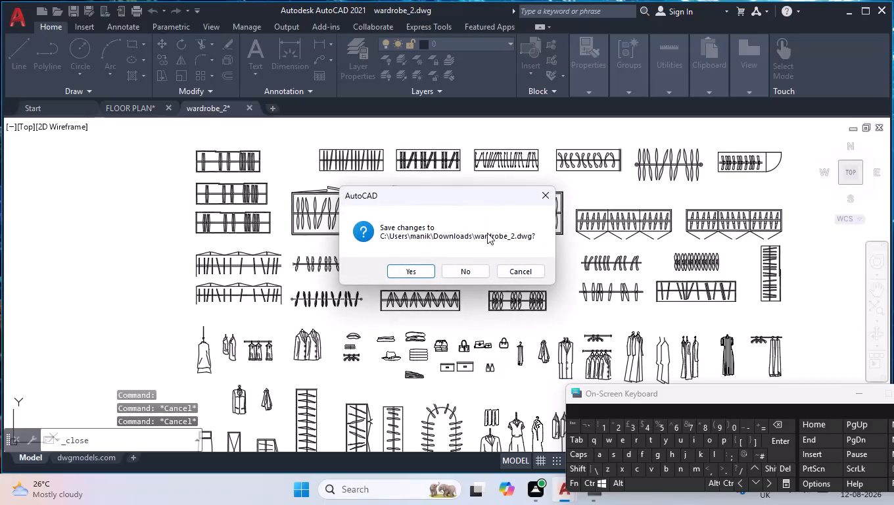
Close wardrobe_2.dwg without saving its changes.
click(459, 274)
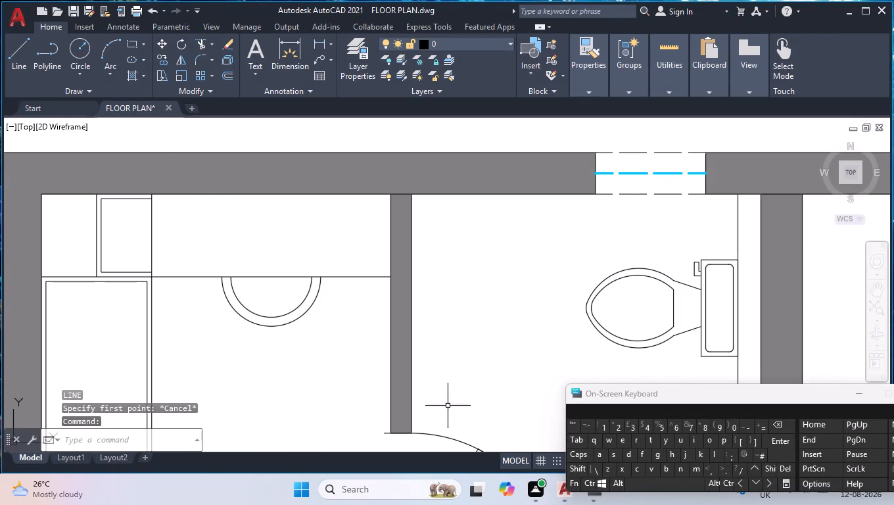
Draw a horizontal line about 3'-3" long just inside the upper wall, above the left bedroom's dressing counter.
key(l)
key(Return)
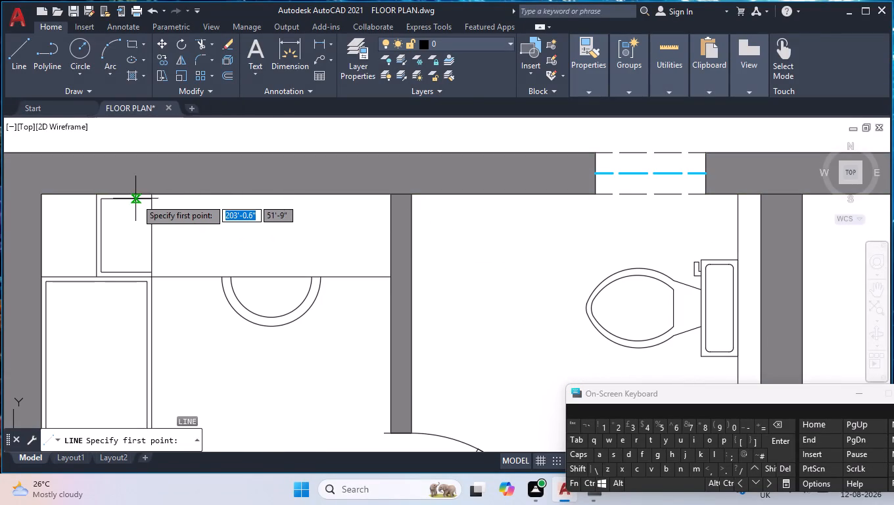
click(185, 201)
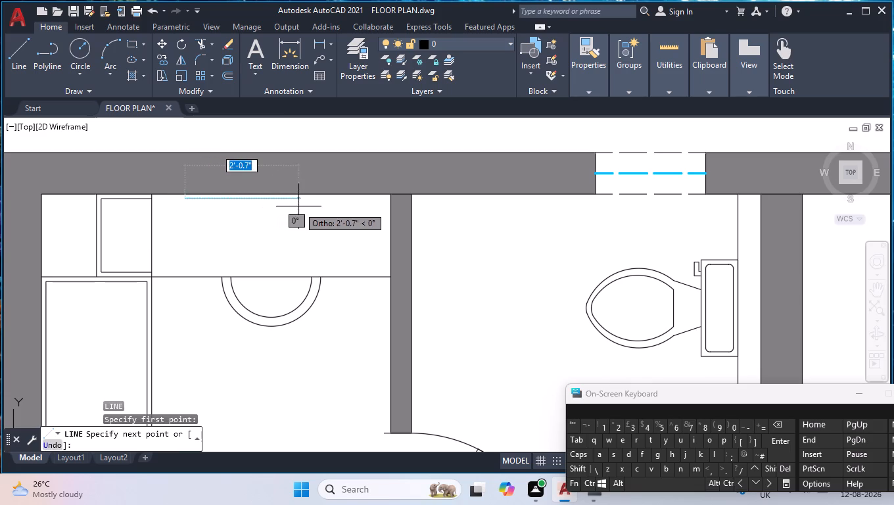
click(365, 203)
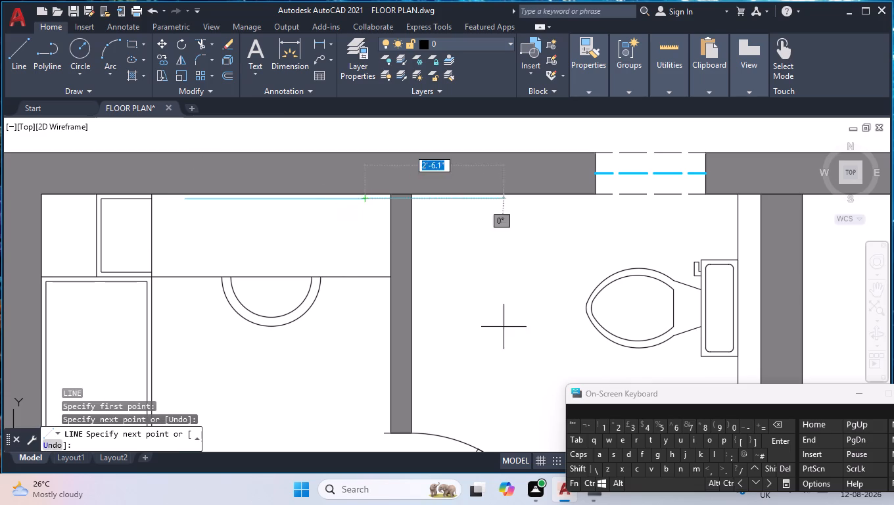
key(Escape)
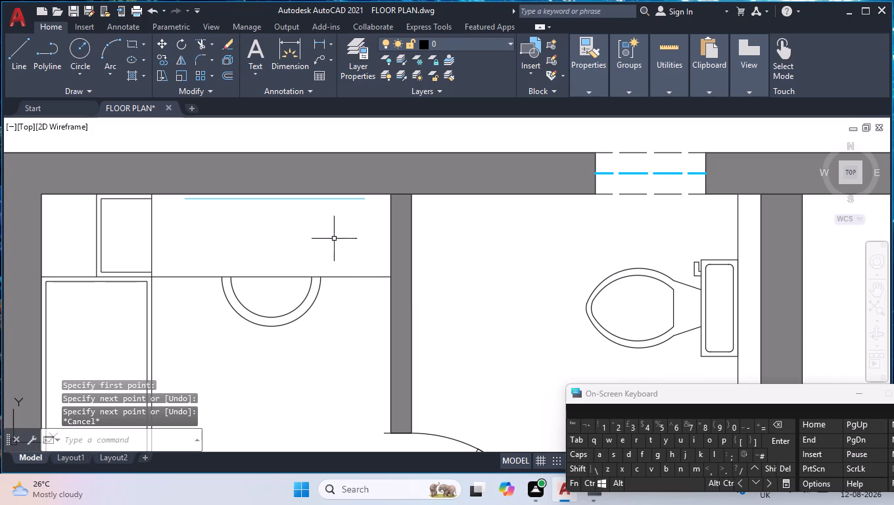
Set the lineweight of the new line above the dressing counter to 0.30 mm.
click(309, 199)
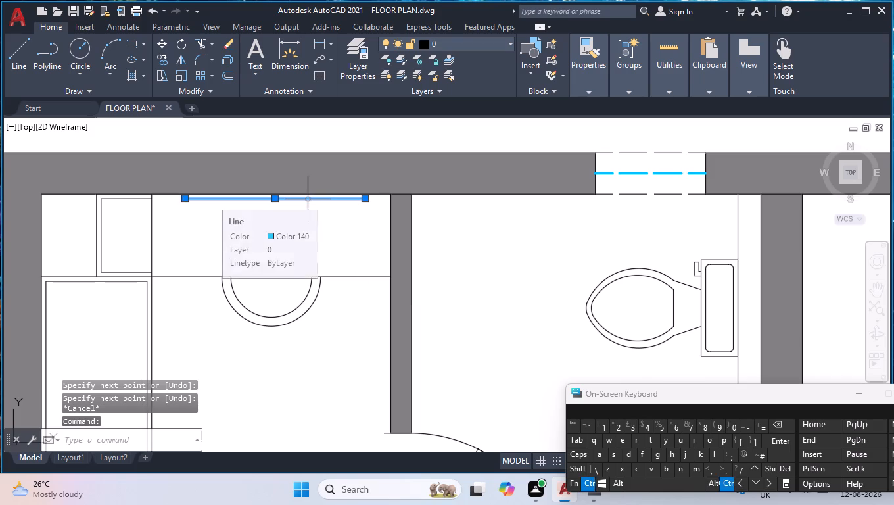
key(ctrl+1)
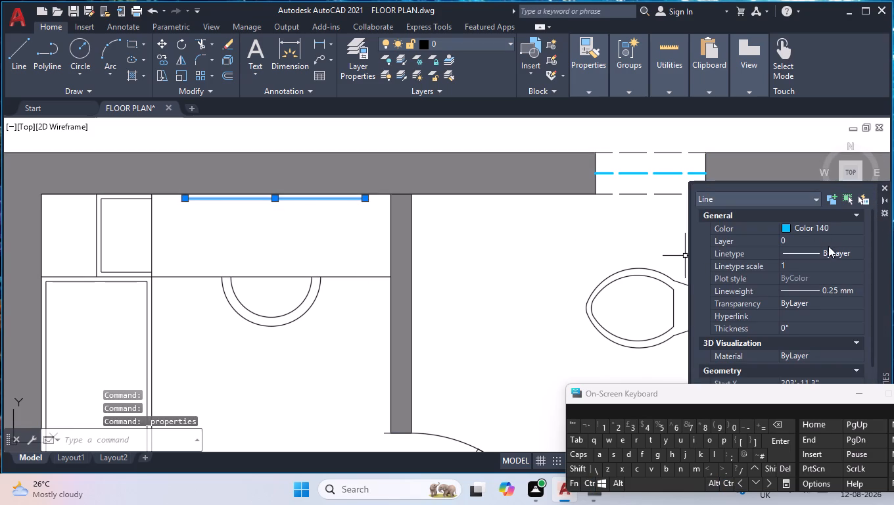
click(855, 293)
click(852, 291)
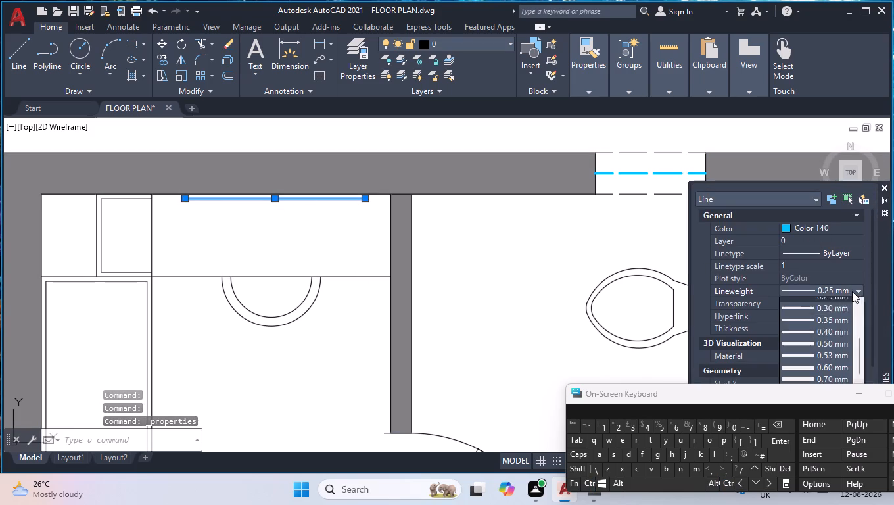
click(840, 317)
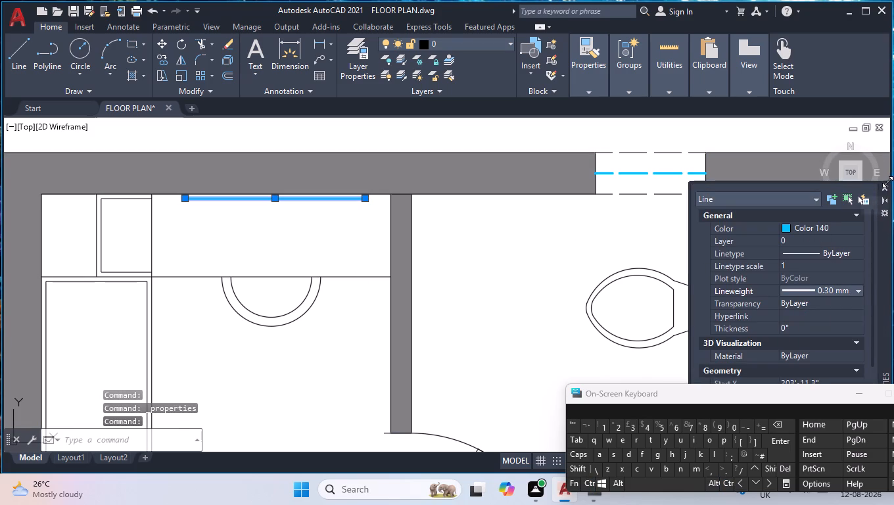
click(884, 188)
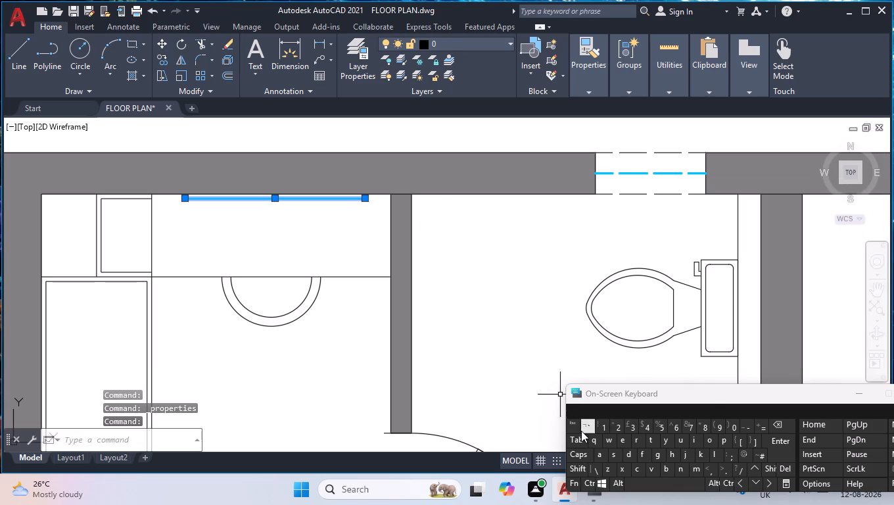
key(Escape)
Create a new layer named furniture and assign it index color 210.
scroll(509, 307, down, 5)
scroll(608, 308, down, 2)
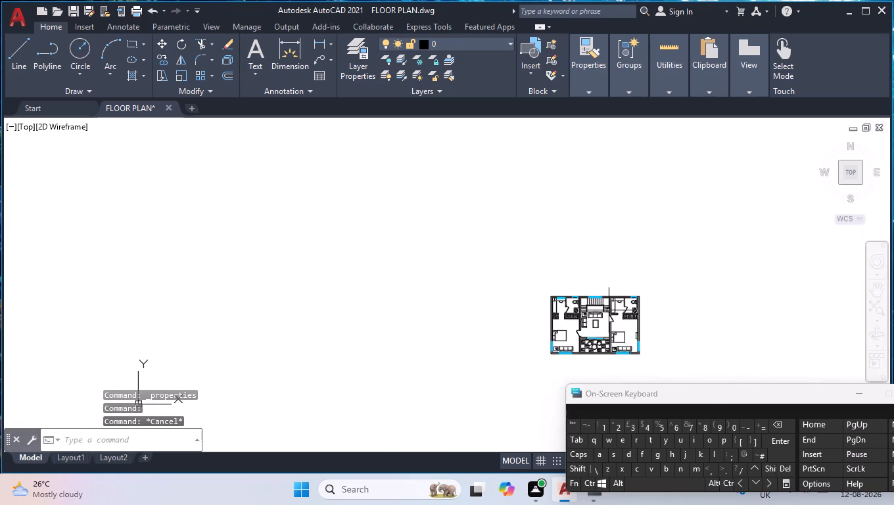
scroll(643, 363, up, 2)
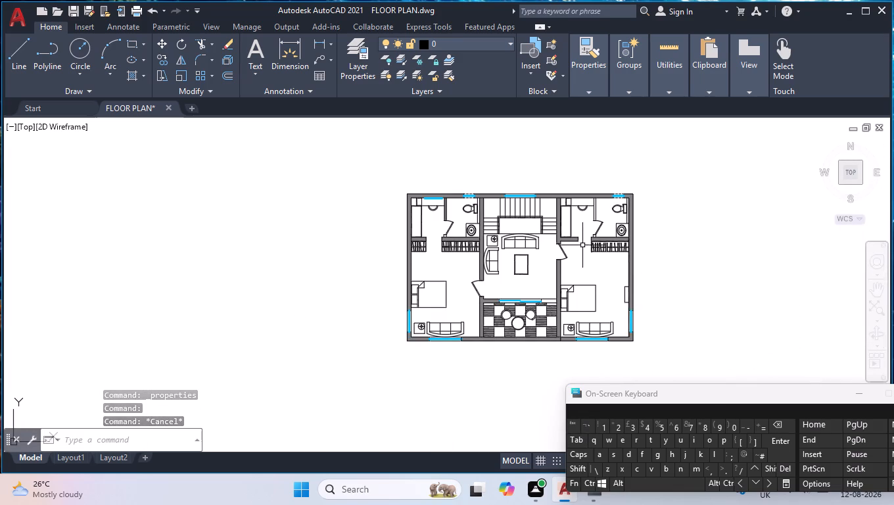
scroll(582, 245, up, 1)
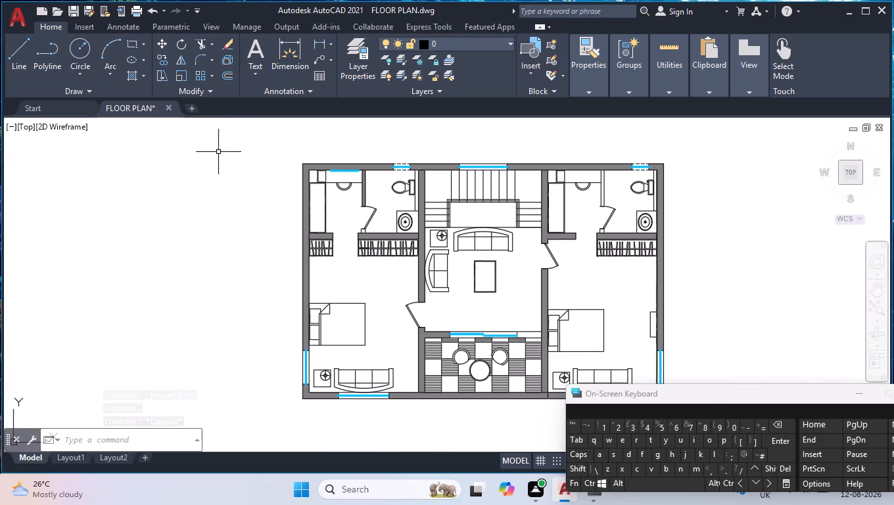
text(la)
key(Return)
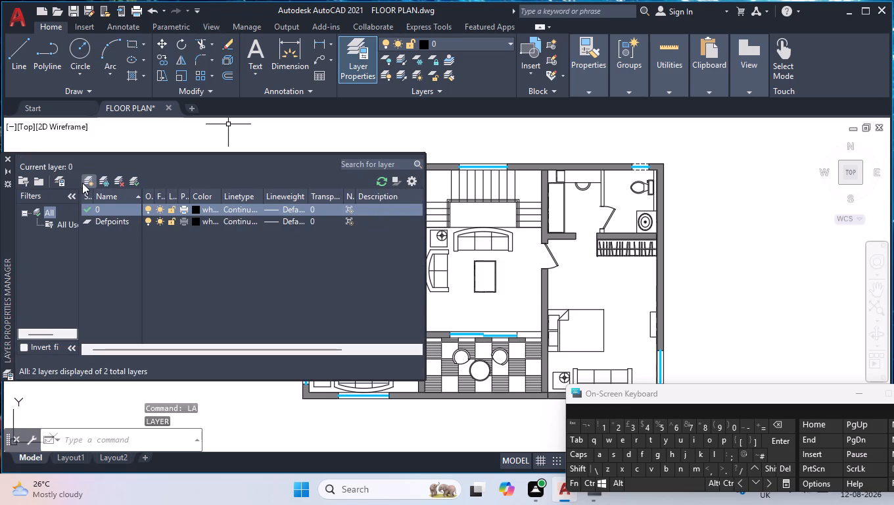
click(84, 181)
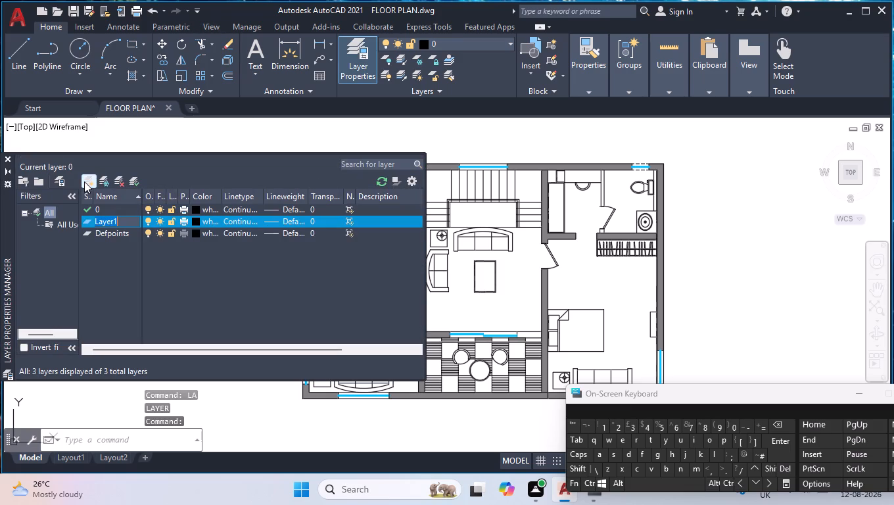
text(fur ni)
key(BackSpace)
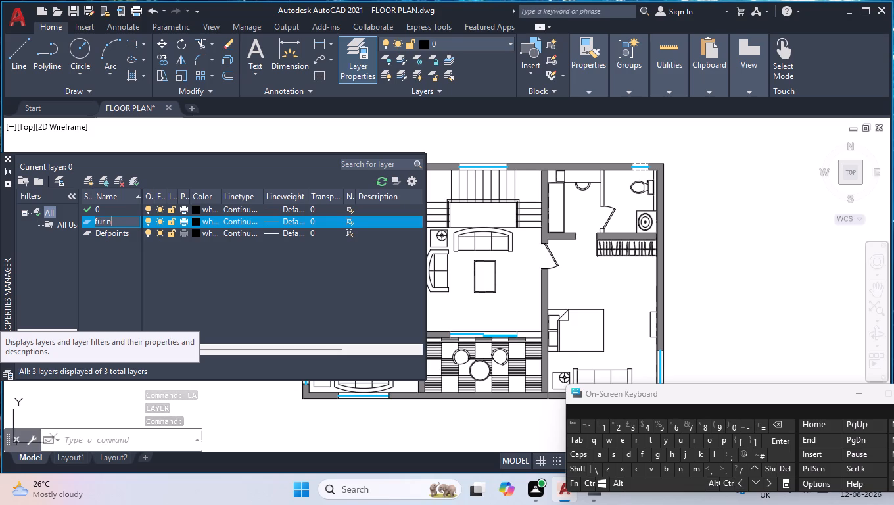
key(BackSpace)
key(BackSpace)
text(niture)
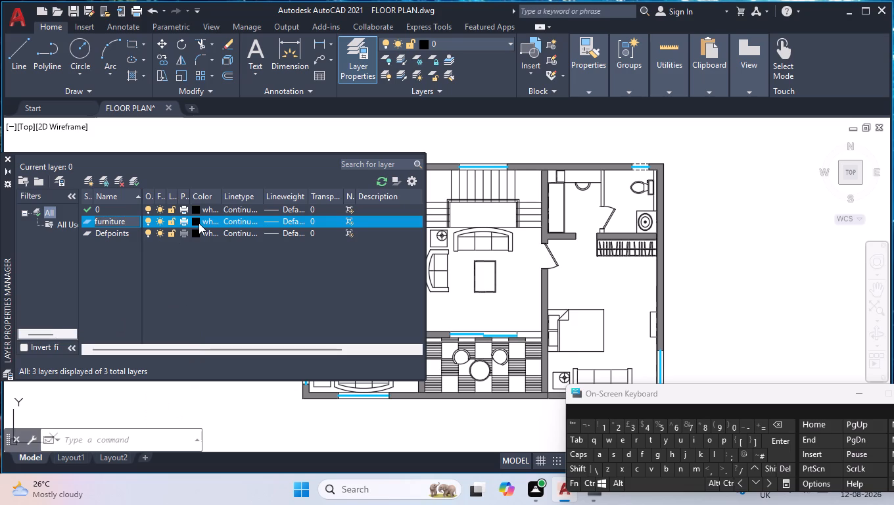
click(199, 223)
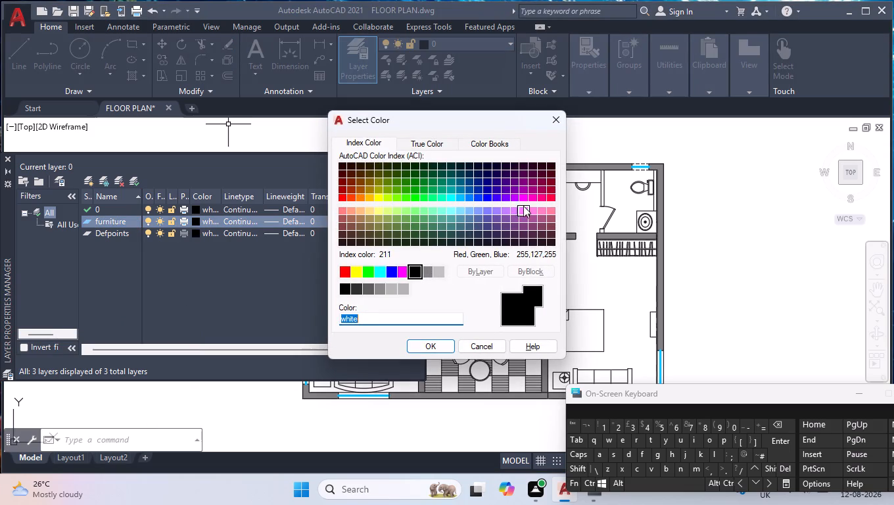
click(525, 198)
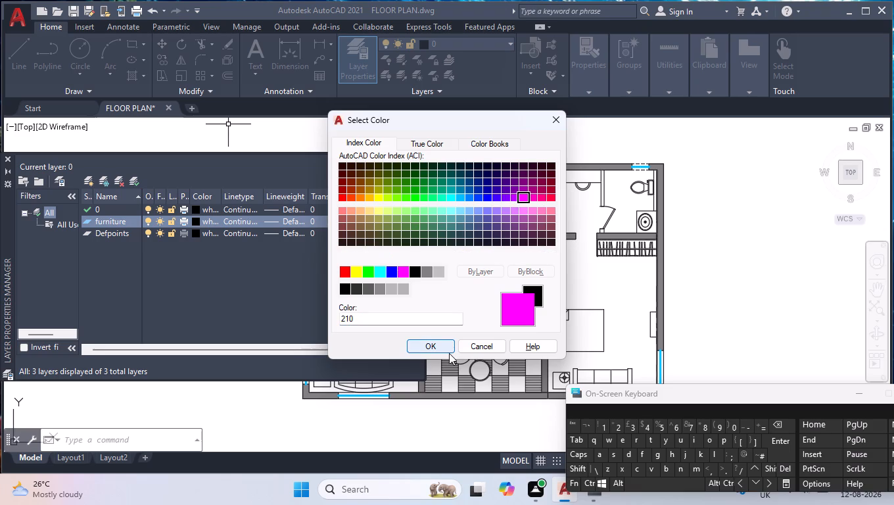
click(532, 200)
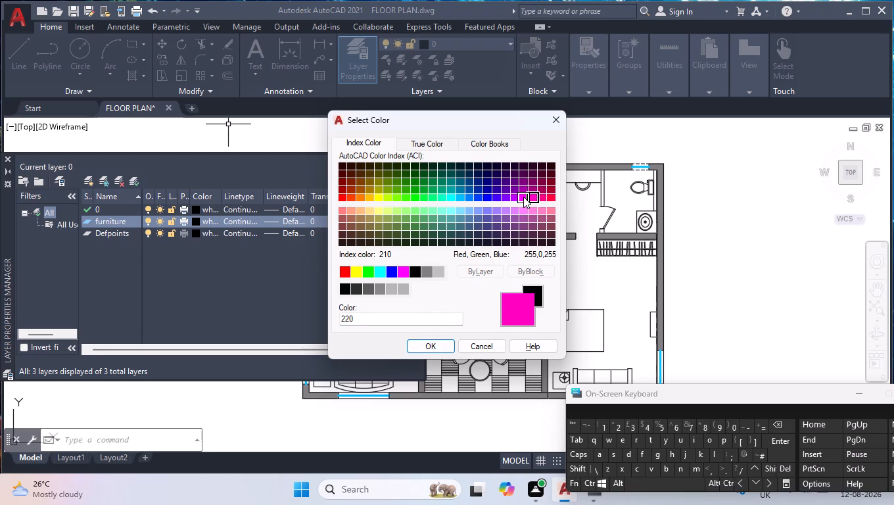
click(523, 197)
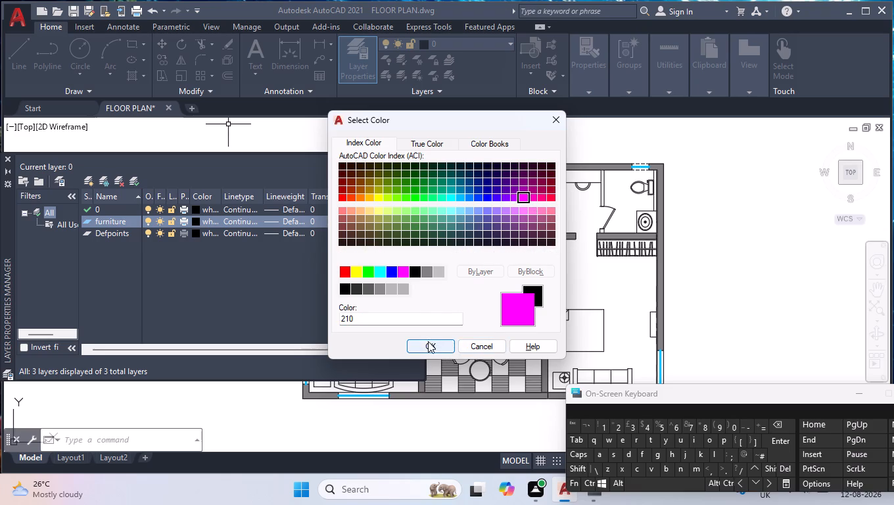
click(428, 341)
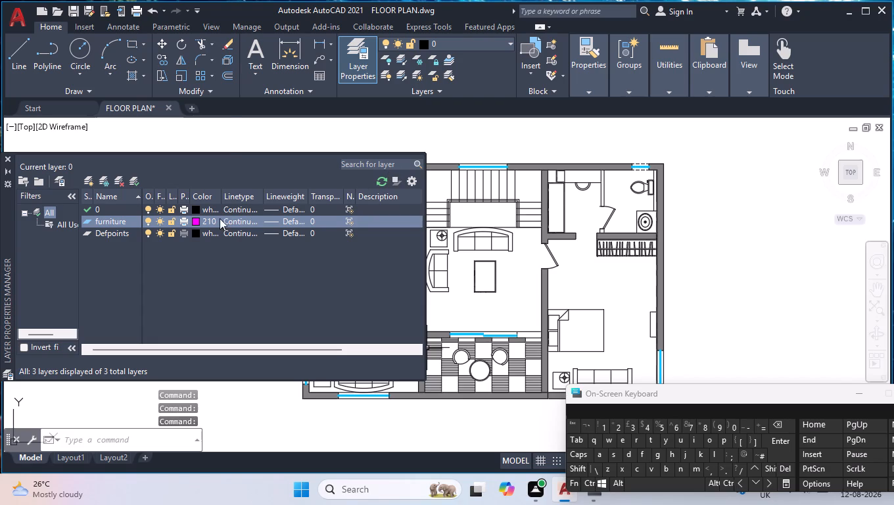
click(9, 157)
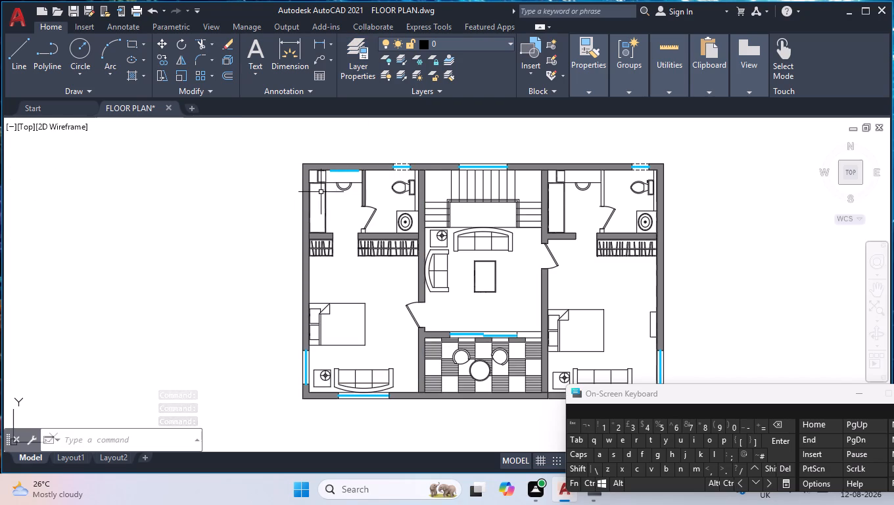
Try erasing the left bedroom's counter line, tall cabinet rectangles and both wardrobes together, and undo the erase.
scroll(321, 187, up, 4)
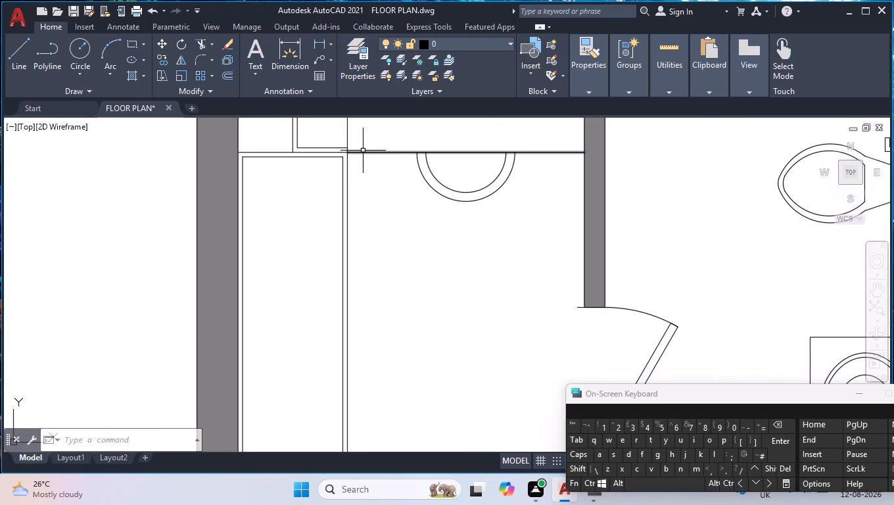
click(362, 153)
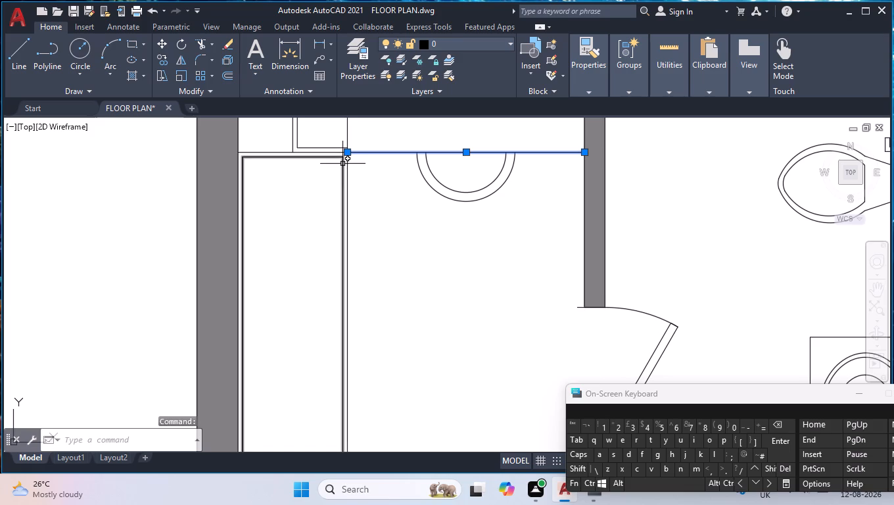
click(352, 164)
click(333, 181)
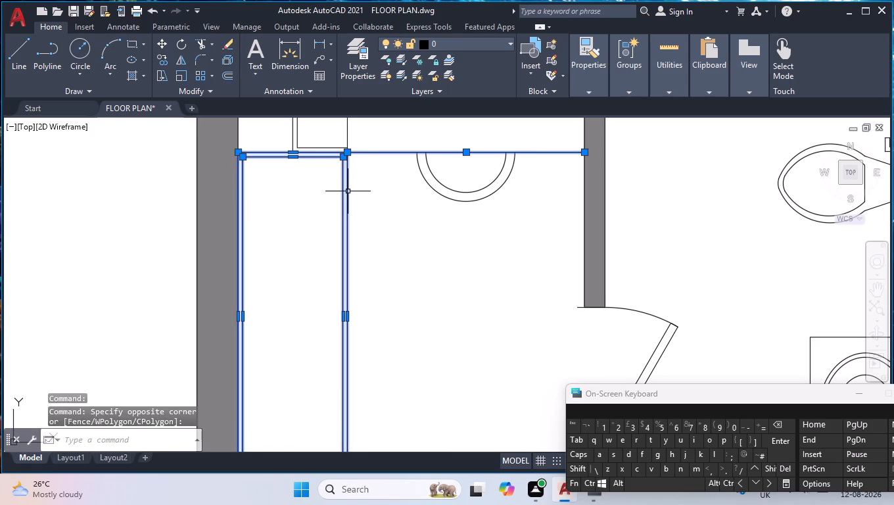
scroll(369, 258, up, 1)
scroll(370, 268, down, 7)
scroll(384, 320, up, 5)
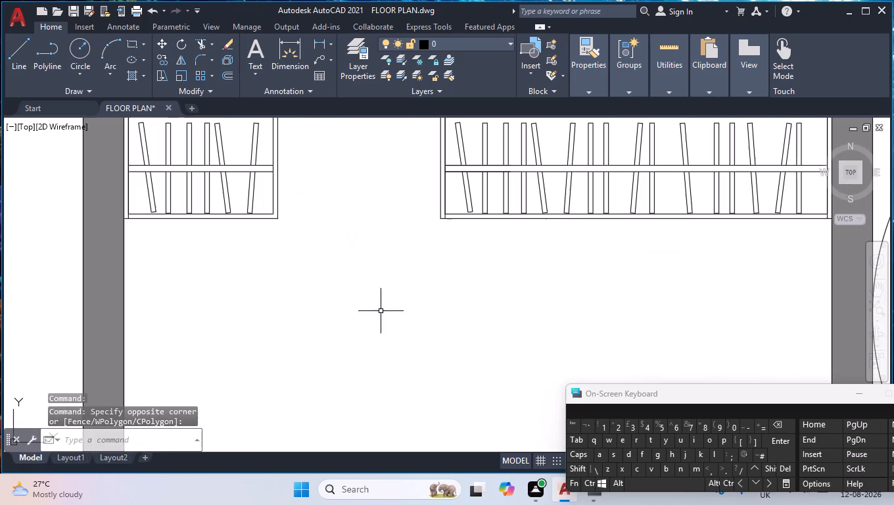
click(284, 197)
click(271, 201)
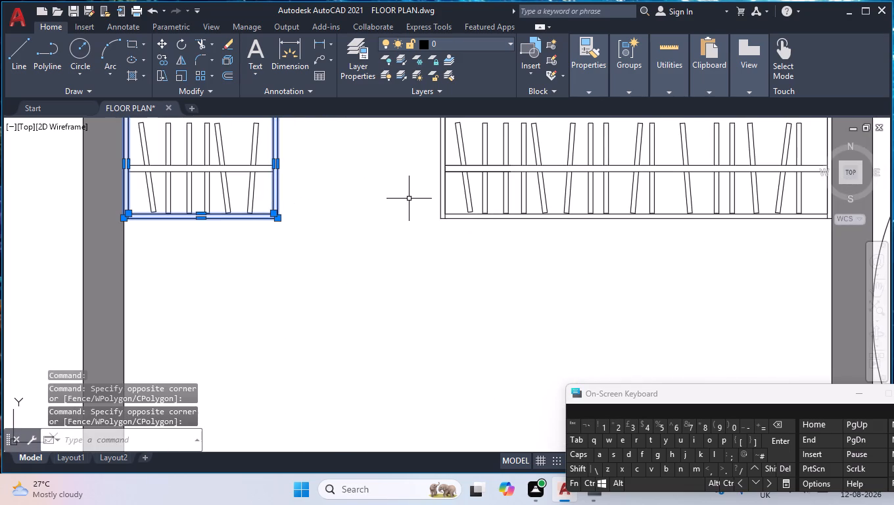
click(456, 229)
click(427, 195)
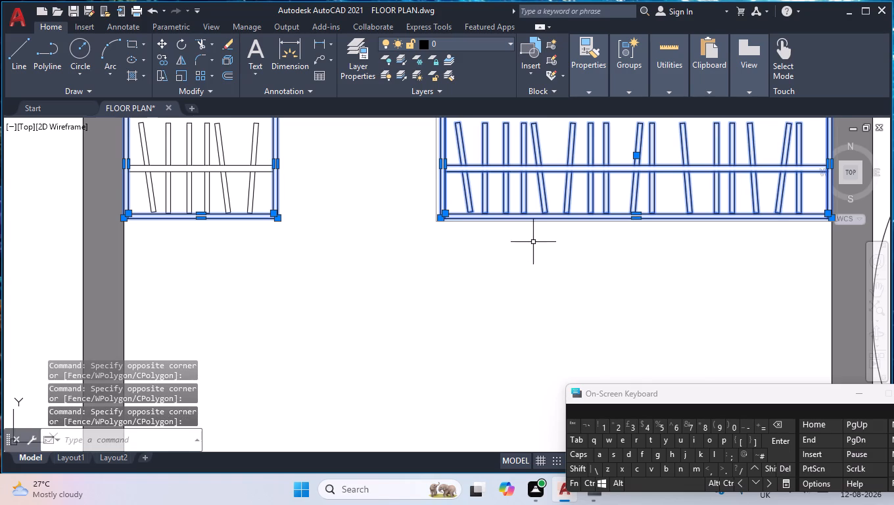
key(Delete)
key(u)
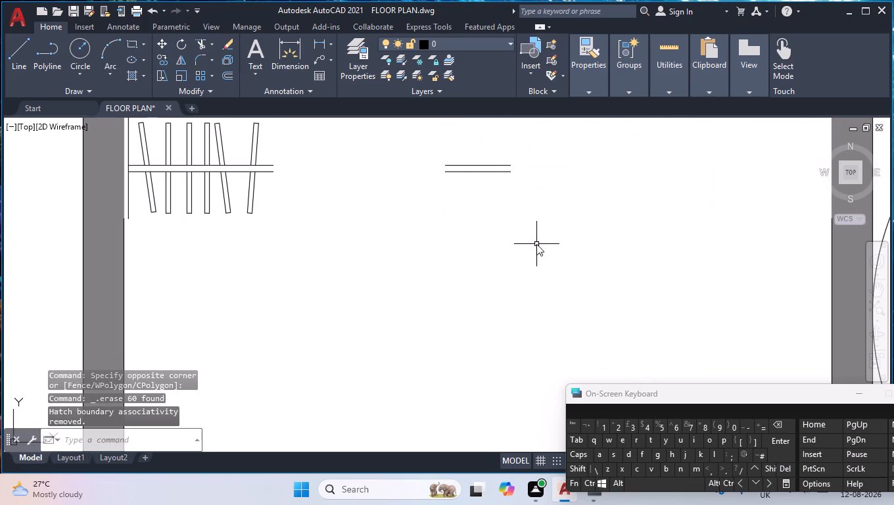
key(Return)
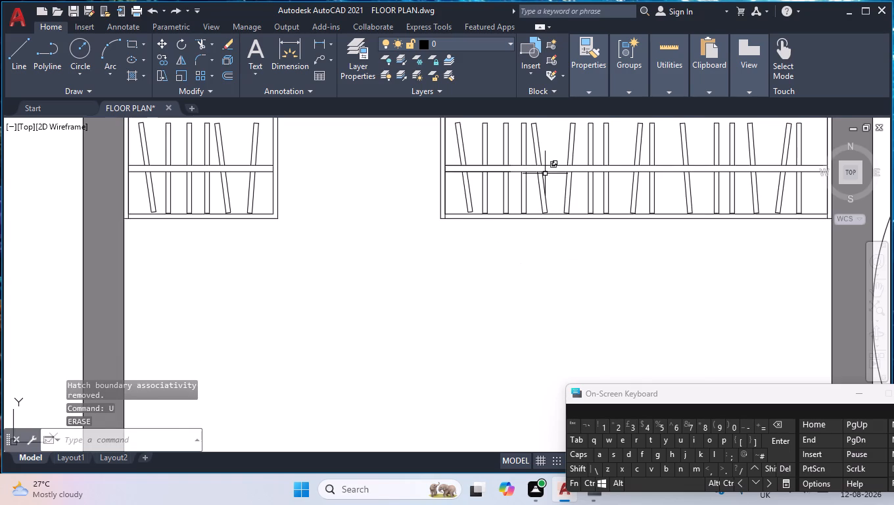
Ungroup the grouped hanger linework inside the left bedroom's wider wardrobe.
click(546, 185)
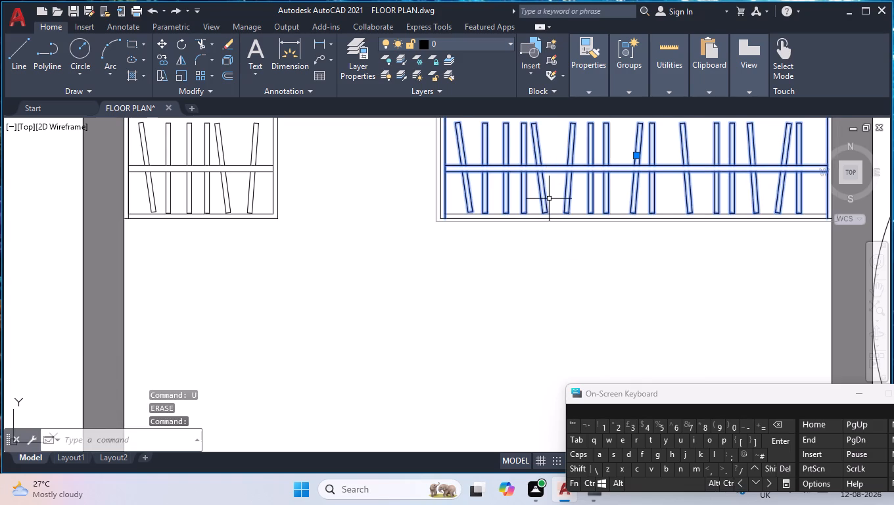
text(ung)
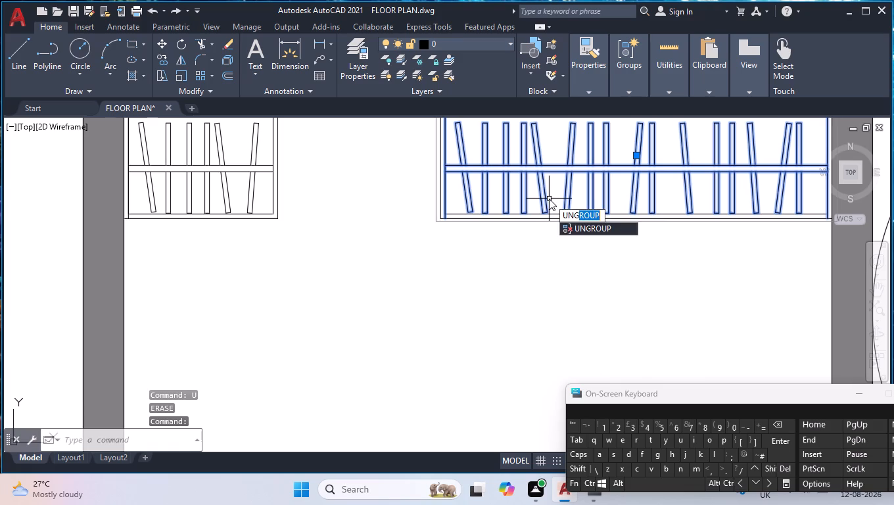
key(Return)
Assign the left bedroom's wardrobe outlines, both dressing counter lines and tall cabinets, and the right bathroom's vanity and adjoining vertical line to the furniture layer.
click(469, 231)
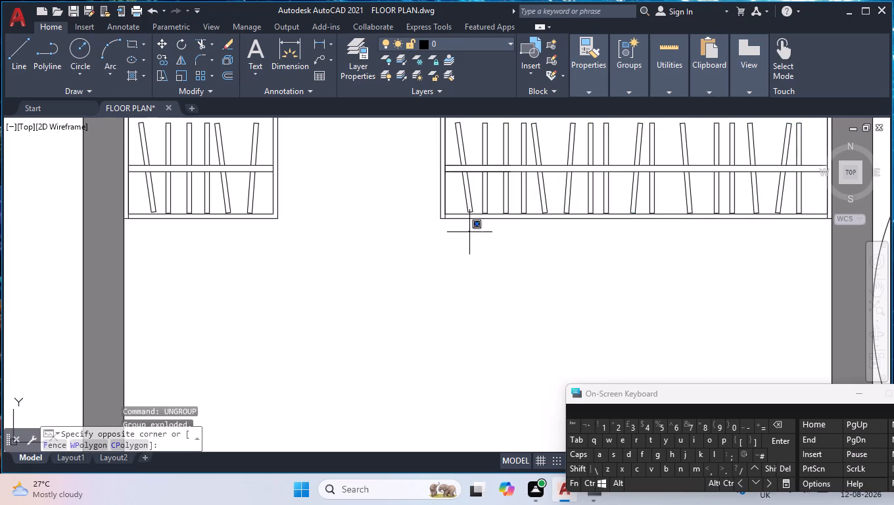
click(395, 215)
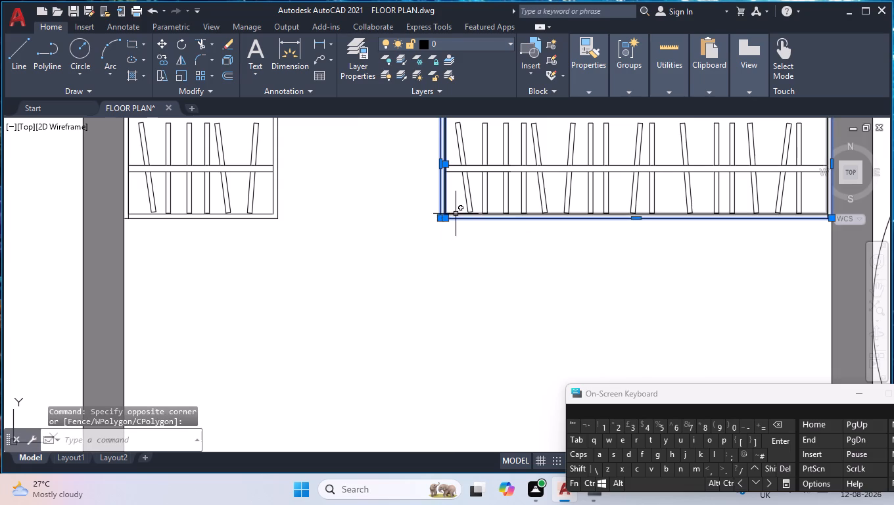
click(456, 214)
click(348, 183)
click(260, 228)
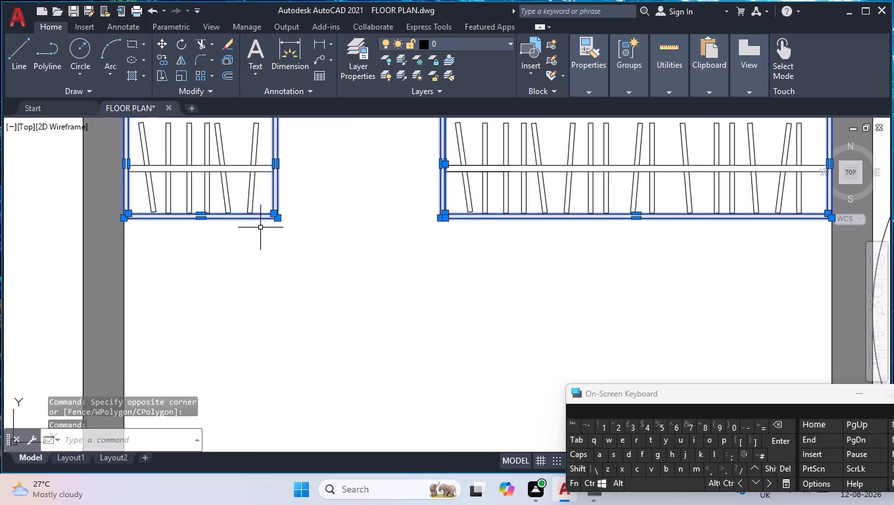
scroll(274, 215, down, 5)
scroll(285, 142, up, 3)
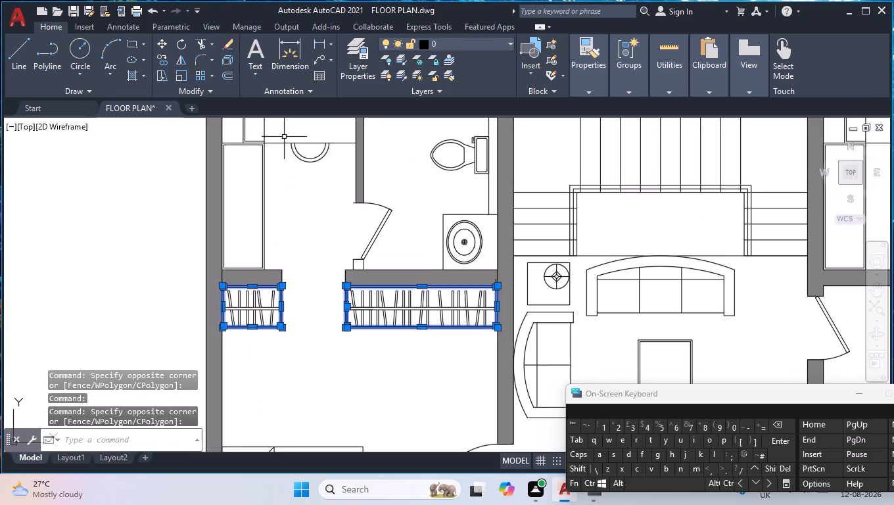
scroll(284, 137, up, 3)
click(248, 159)
click(231, 192)
click(172, 214)
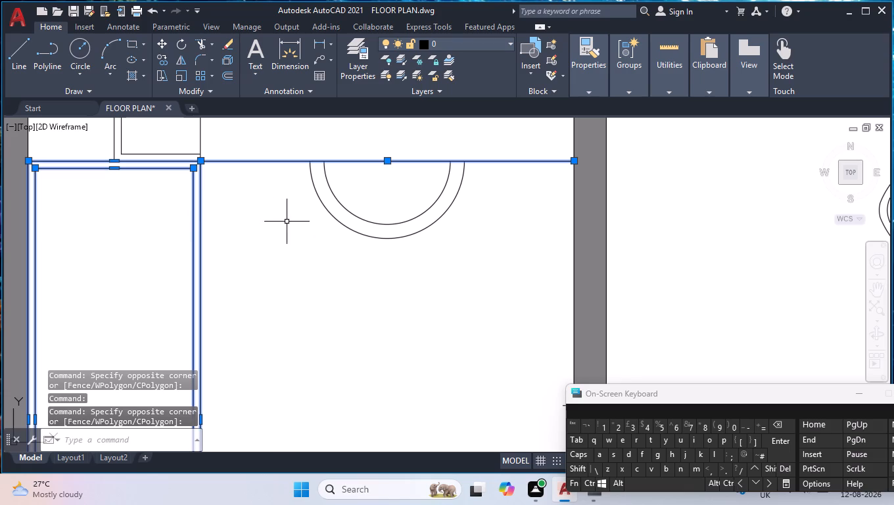
scroll(294, 225, down, 4)
scroll(337, 366, down, 3)
scroll(356, 416, up, 1)
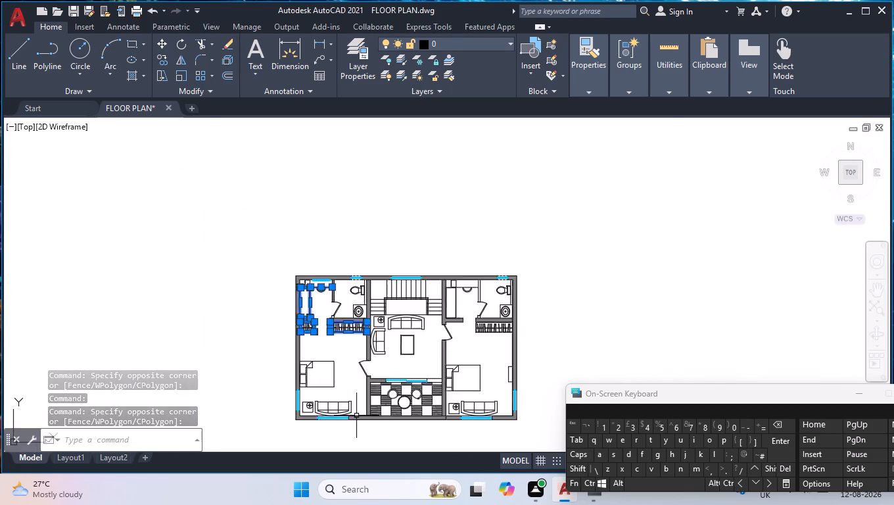
scroll(356, 416, up, 2)
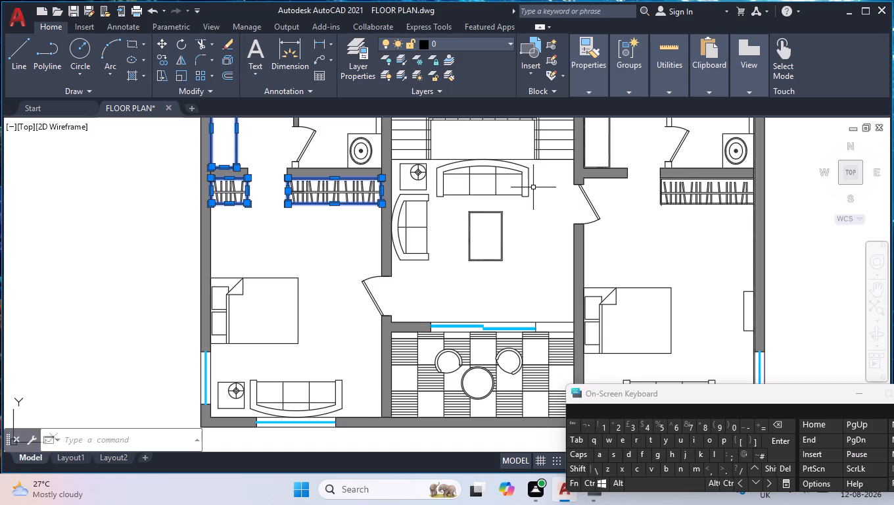
scroll(533, 187, down, 1)
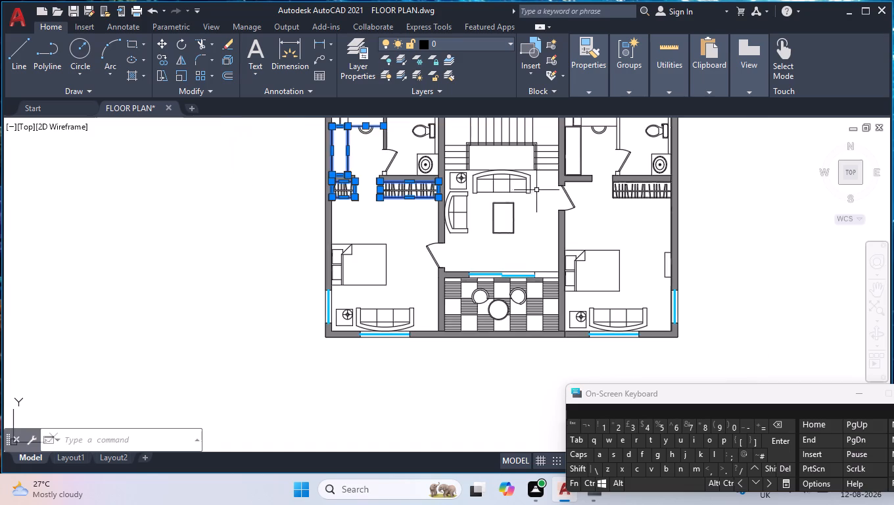
scroll(580, 197, down, 1)
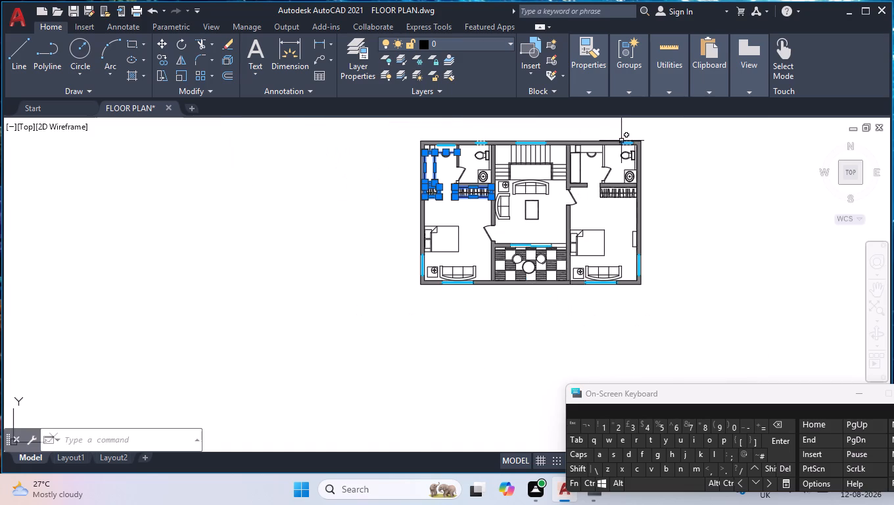
scroll(621, 141, up, 2)
scroll(517, 172, up, 3)
click(561, 160)
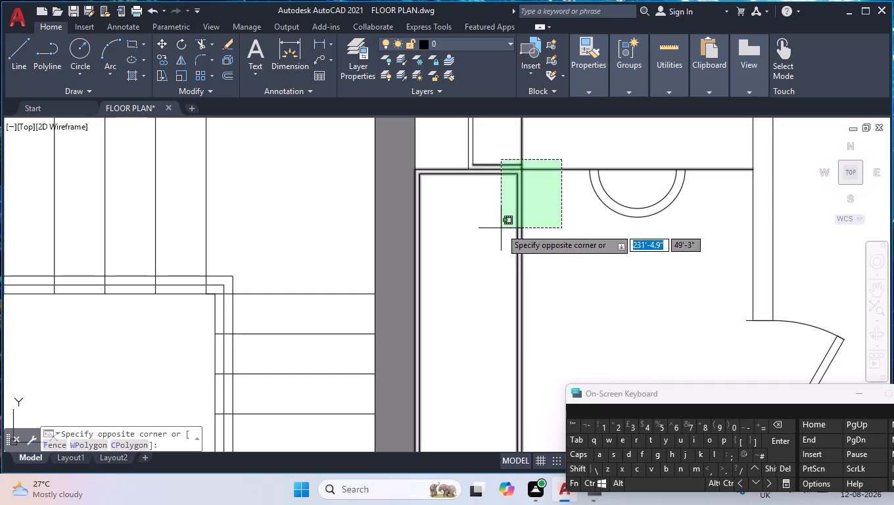
click(532, 245)
click(529, 245)
click(513, 256)
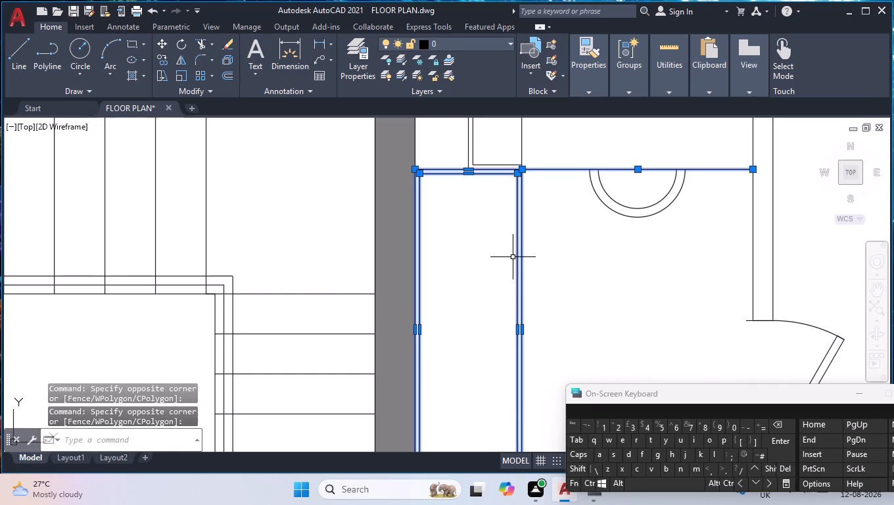
scroll(553, 252, down, 6)
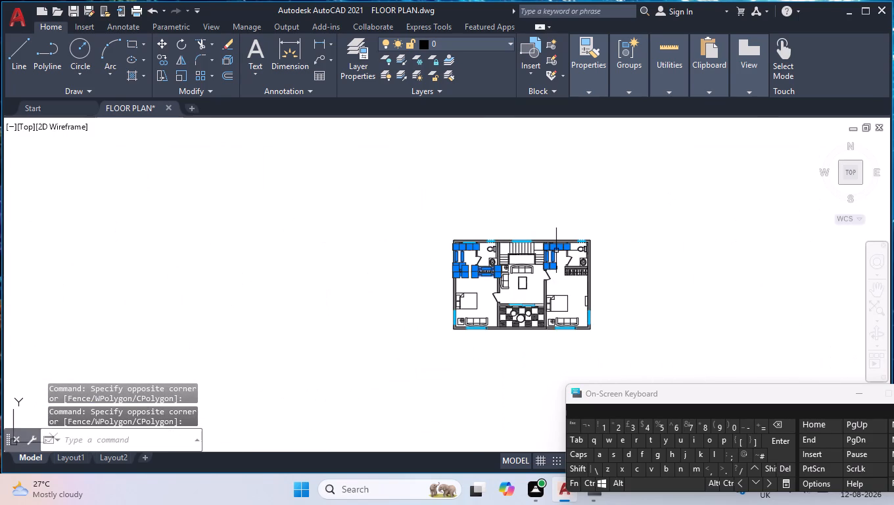
scroll(677, 212, up, 2)
scroll(381, 370, up, 3)
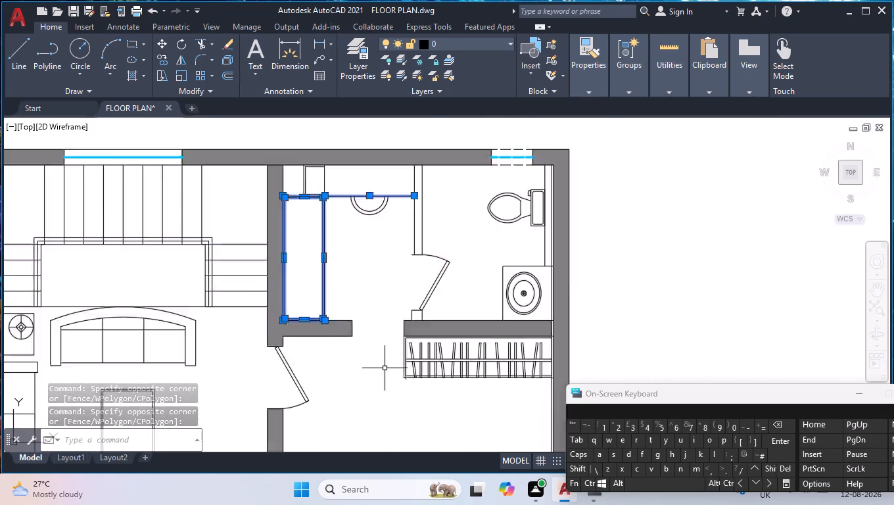
scroll(386, 368, up, 1)
scroll(701, 163, down, 2)
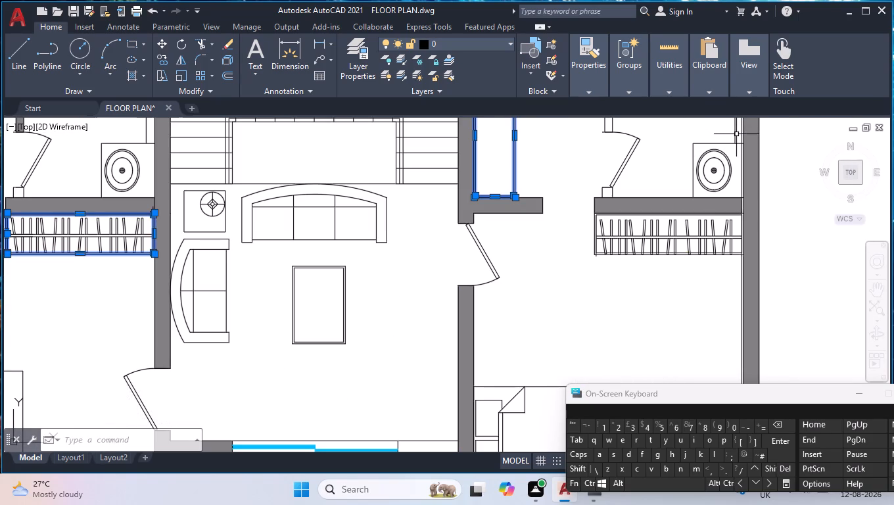
click(736, 134)
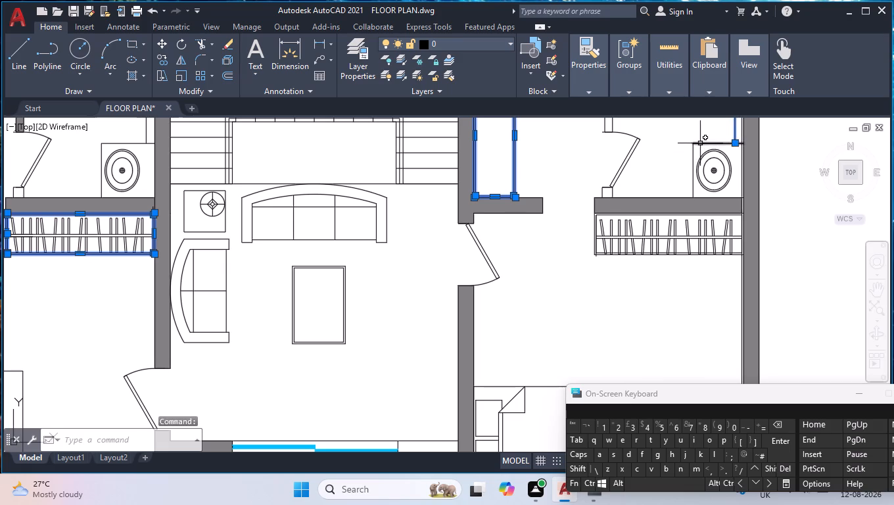
click(700, 143)
click(695, 156)
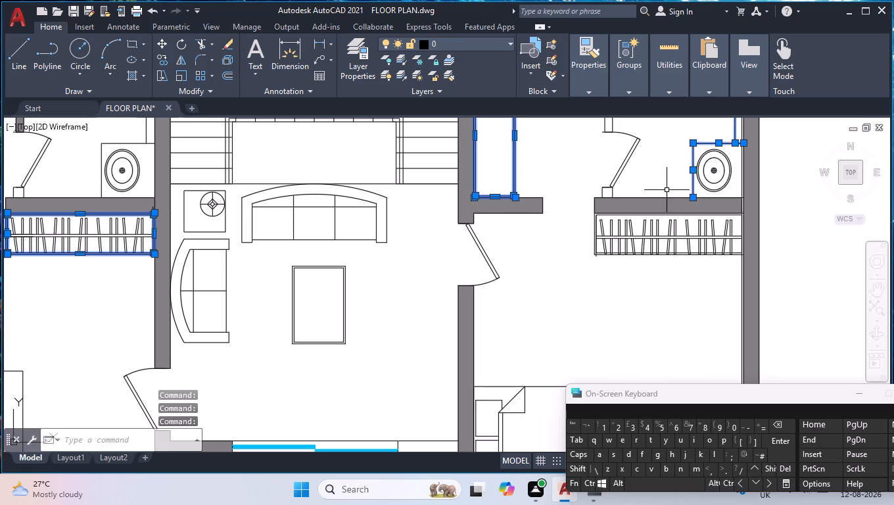
scroll(643, 237, down, 2)
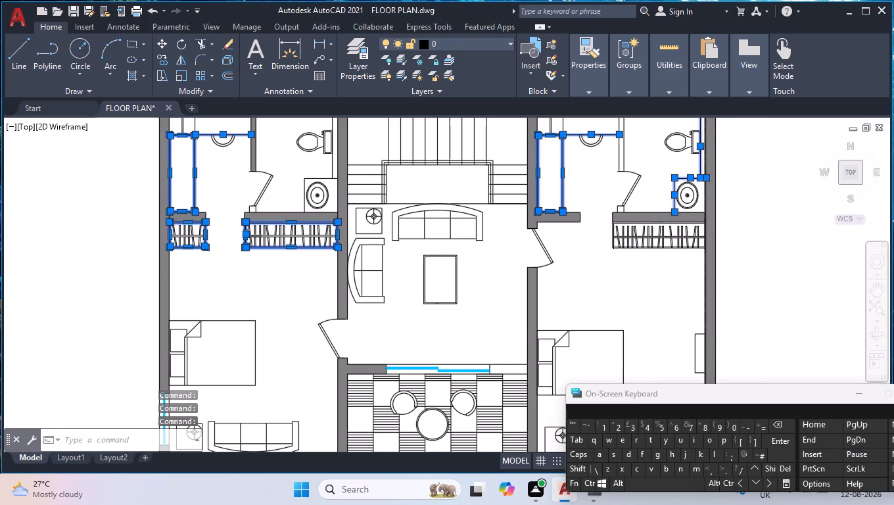
scroll(647, 245, up, 3)
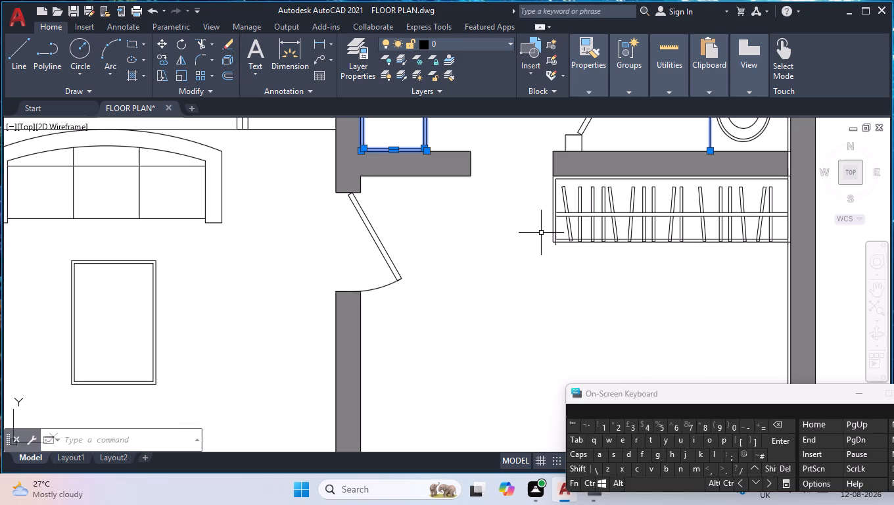
click(450, 43)
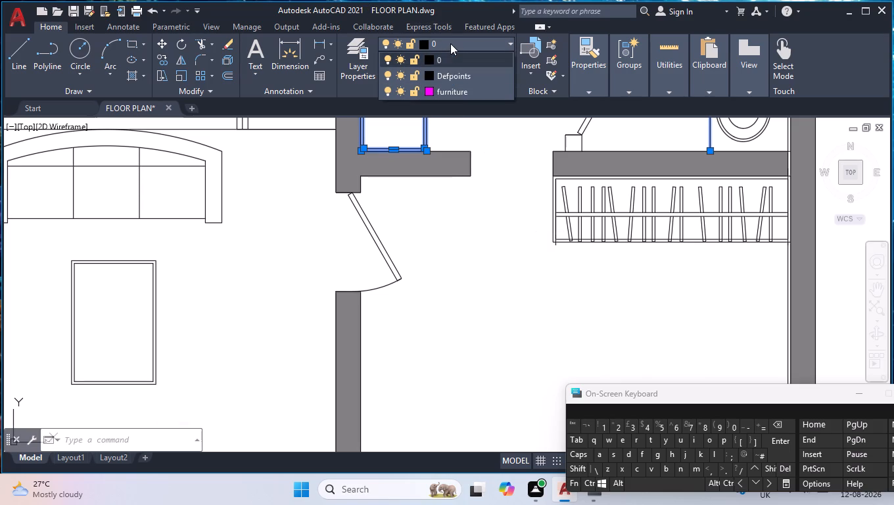
click(451, 91)
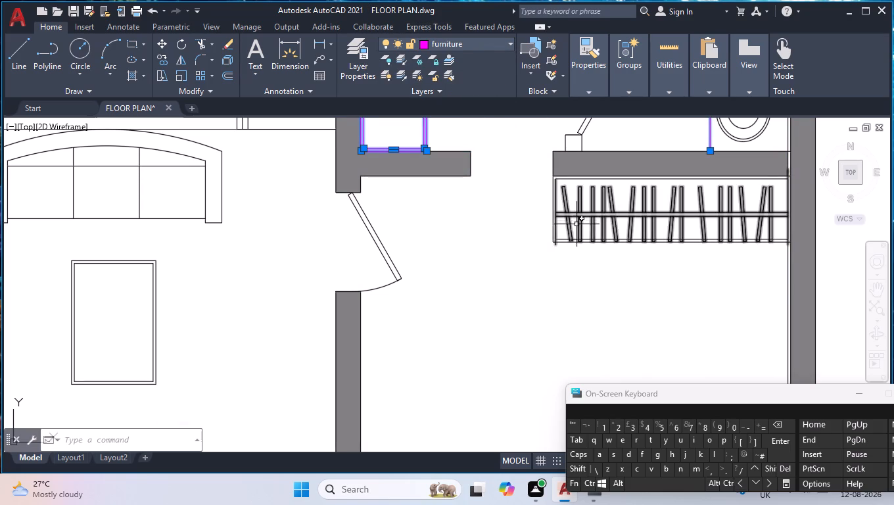
Move the right wardrobe's hanger group, with the still-selected furniture linework, up about 1 inch to the wardrobe outline's inner bottom corner.
click(593, 230)
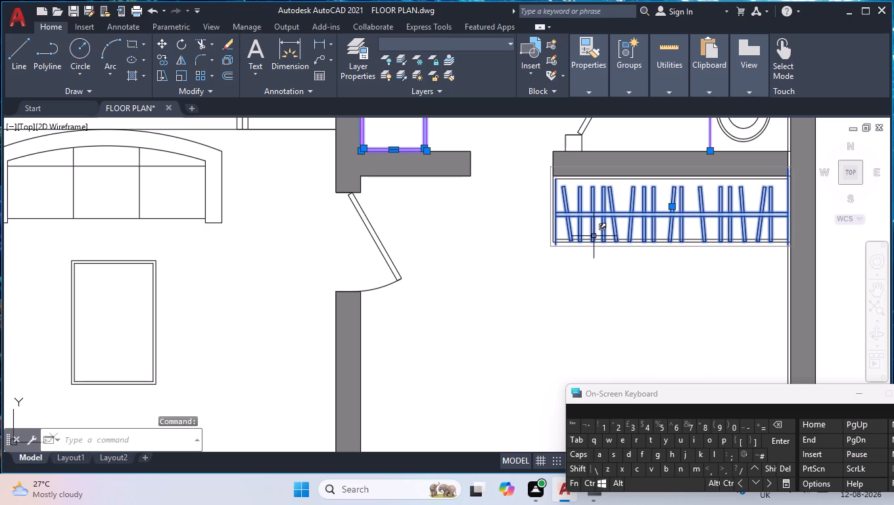
text(move)
key(Return)
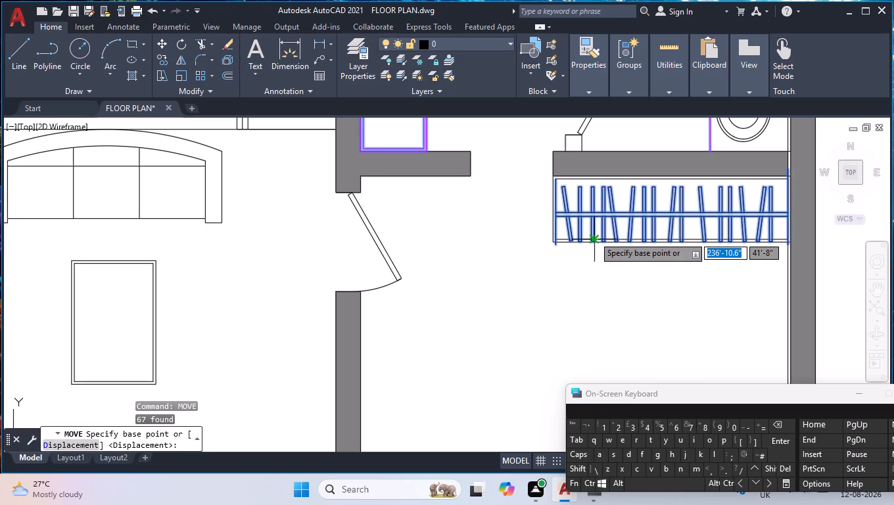
scroll(588, 236, up, 3)
click(456, 274)
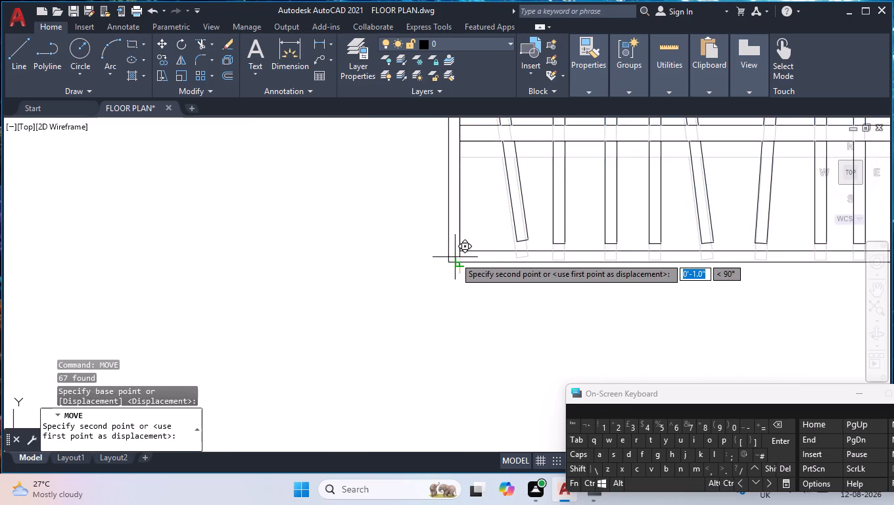
click(459, 252)
scroll(486, 293, down, 3)
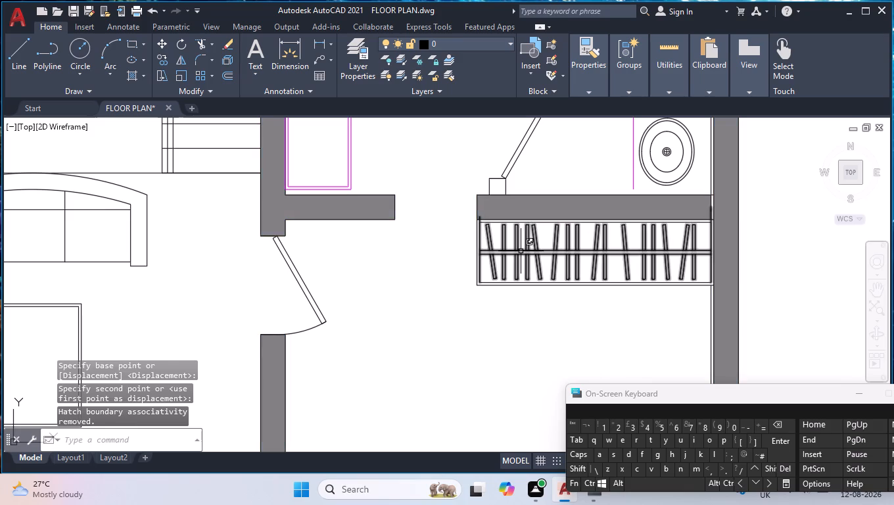
Ungroup the hanger linework inside the right bedroom's wardrobe.
click(521, 251)
text(ungr)
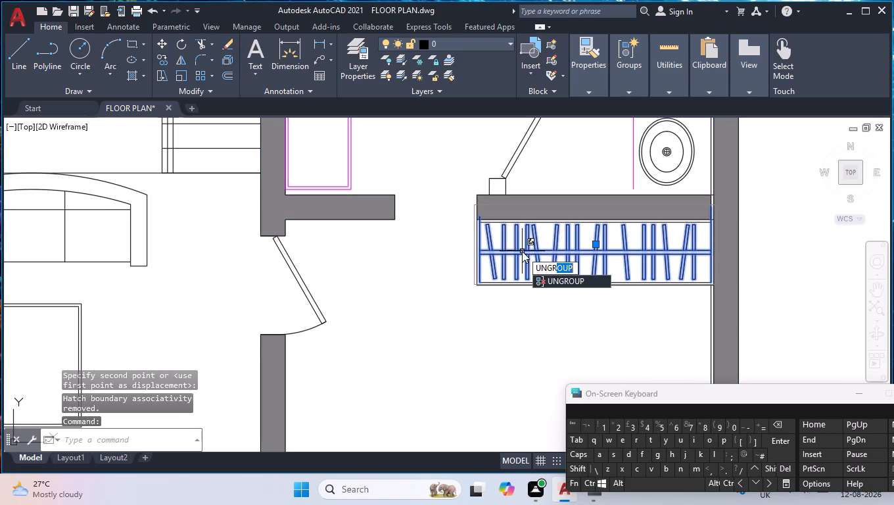
key(Return)
Match the right bedroom wardrobe's inner and outer outlines to the properties of the magenta tall cabinet.
text(mma)
key(BackSpace)
key(BackSpace)
text(atch)
key(Return)
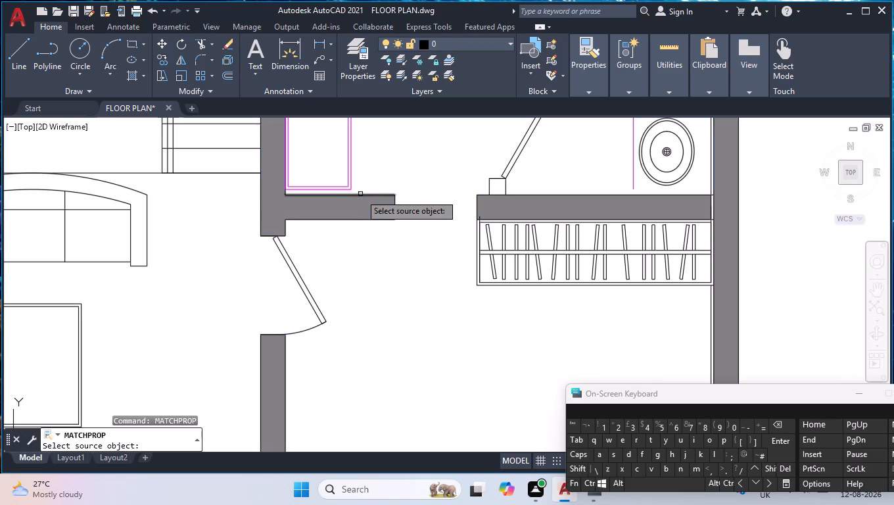
click(350, 171)
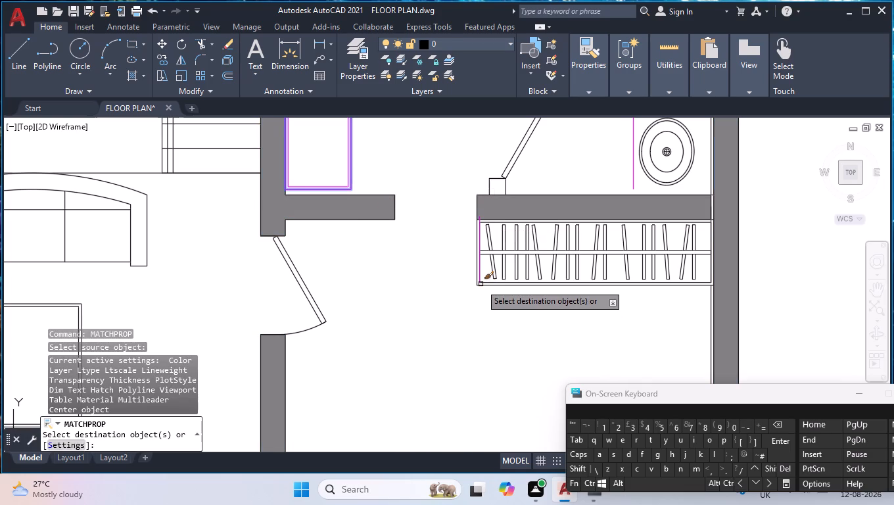
click(500, 300)
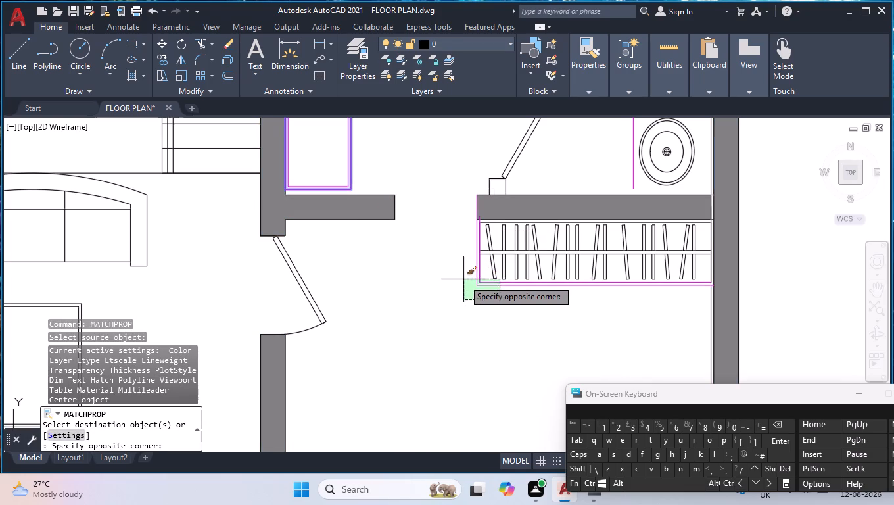
click(465, 283)
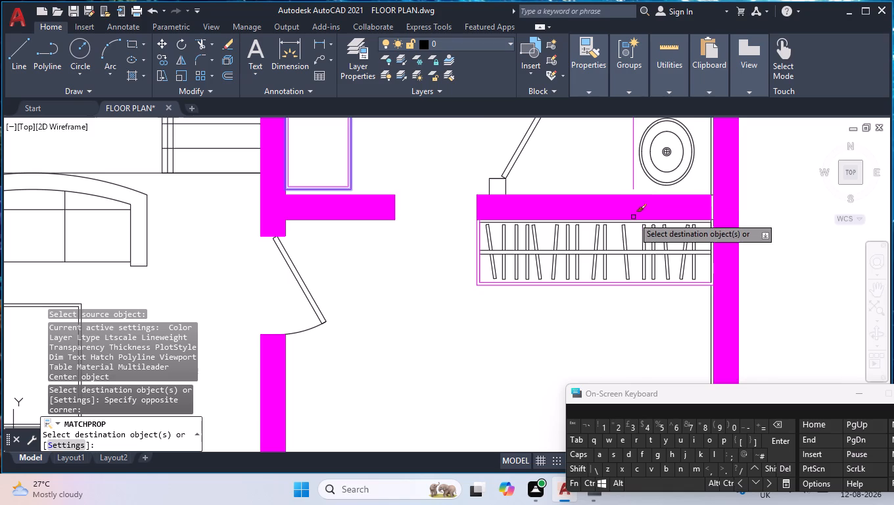
scroll(640, 222, up, 3)
click(623, 222)
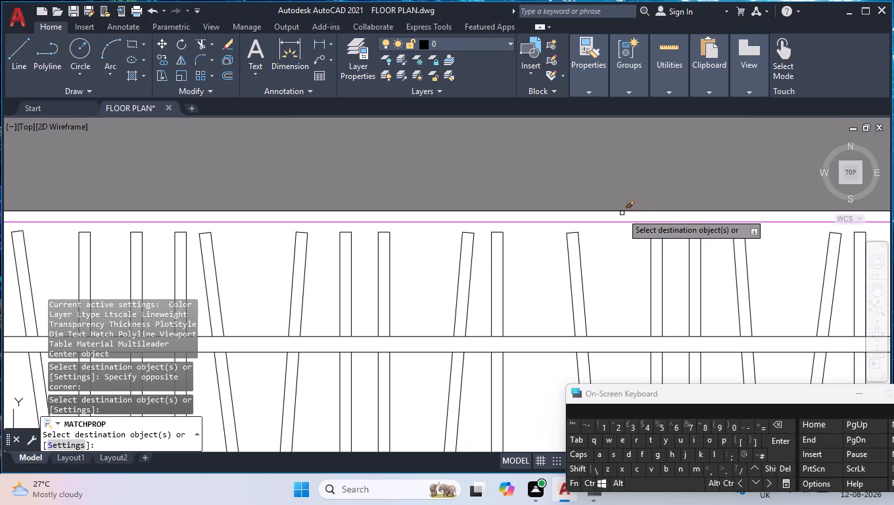
click(622, 212)
scroll(630, 224, down, 3)
scroll(720, 229, up, 4)
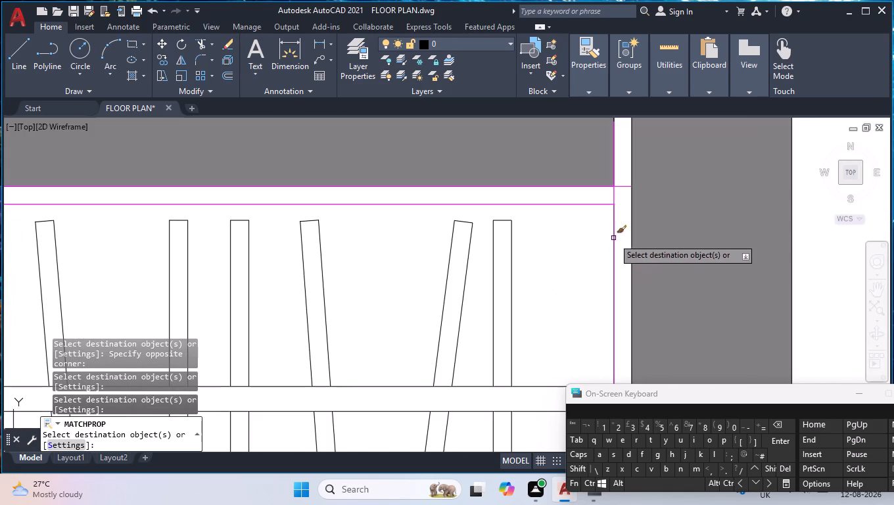
click(613, 229)
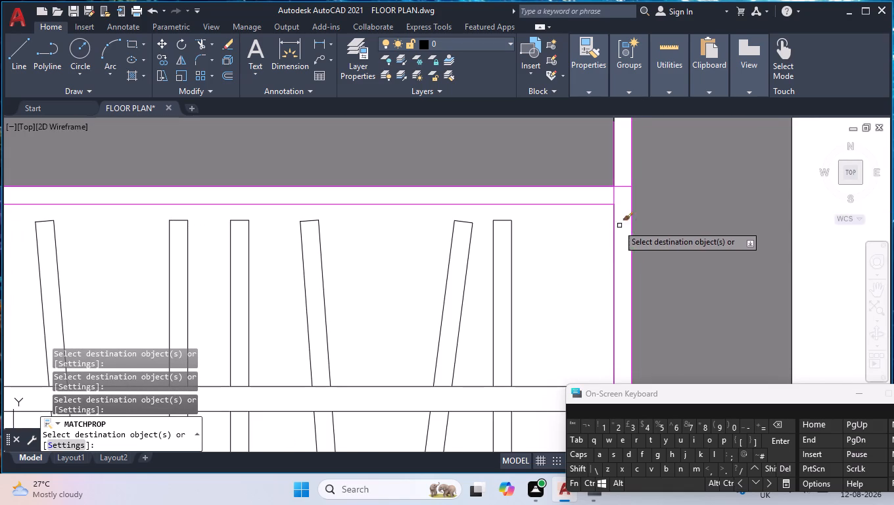
scroll(541, 226, down, 5)
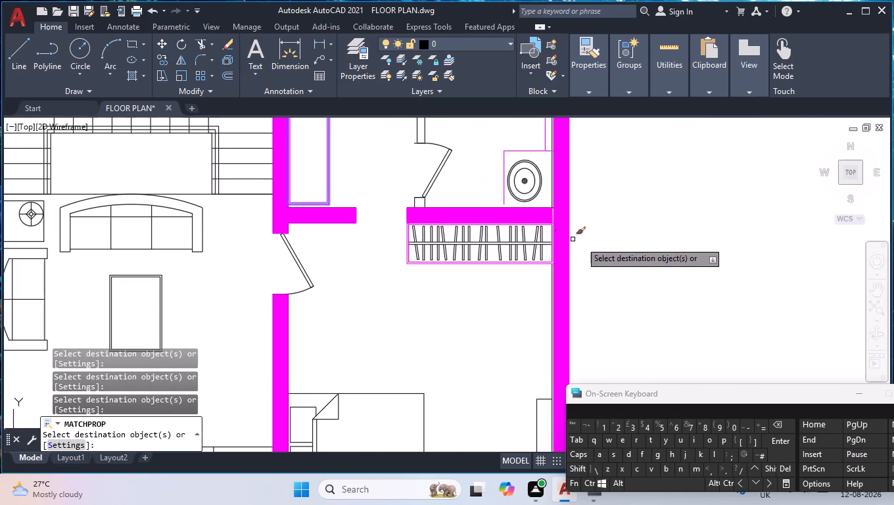
key(Escape)
Set the three outline lines of the cabinet against the right bedroom's outer wall to Color 140.
scroll(653, 222, down, 2)
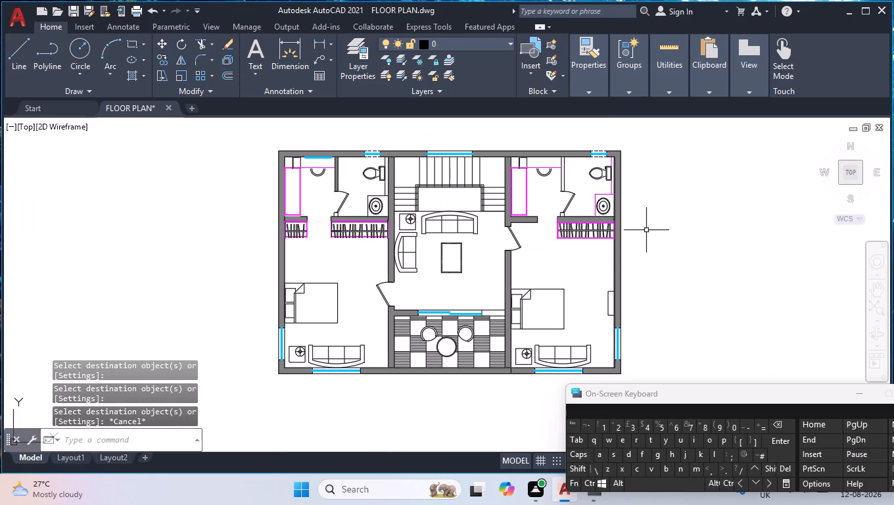
scroll(613, 300, up, 4)
click(610, 299)
click(580, 276)
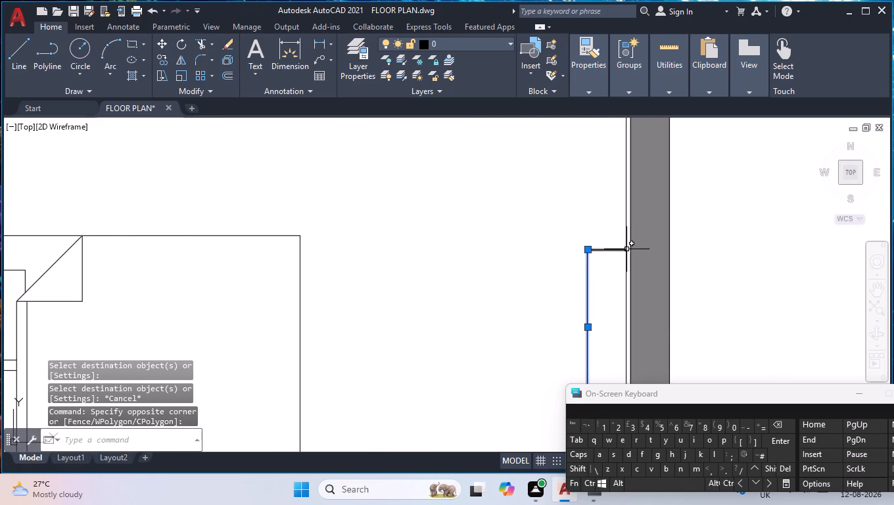
click(619, 251)
scroll(618, 259, down, 3)
scroll(611, 299, up, 3)
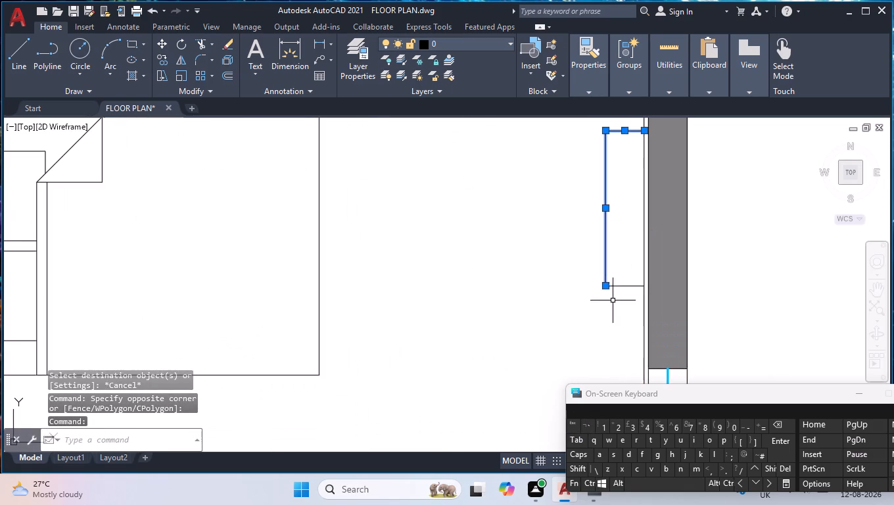
click(628, 286)
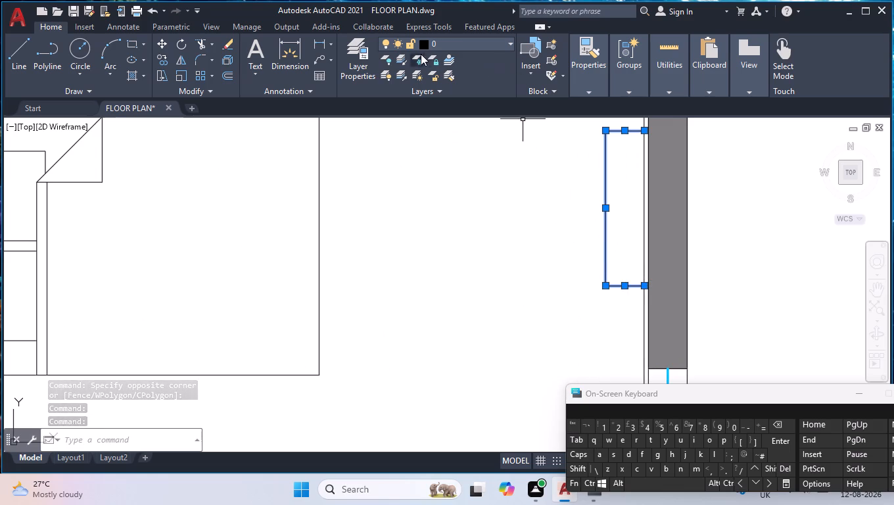
key(ctrl+1)
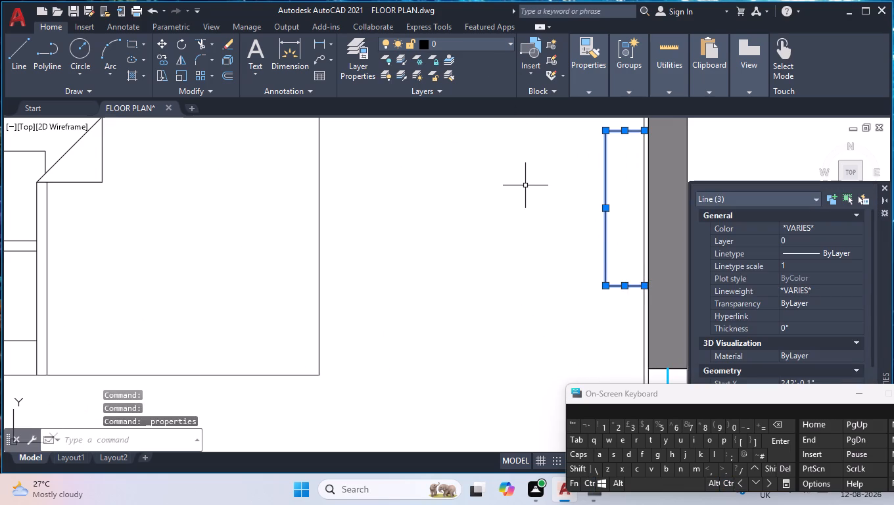
click(798, 227)
click(819, 224)
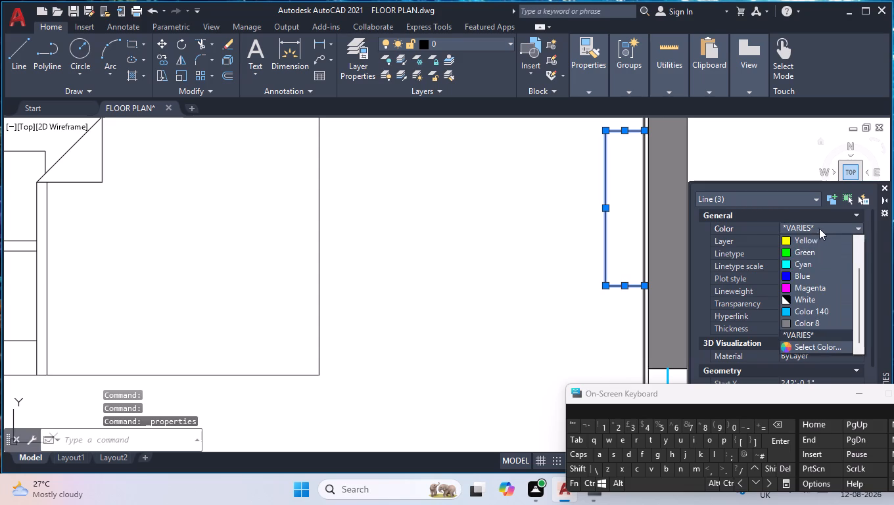
click(820, 313)
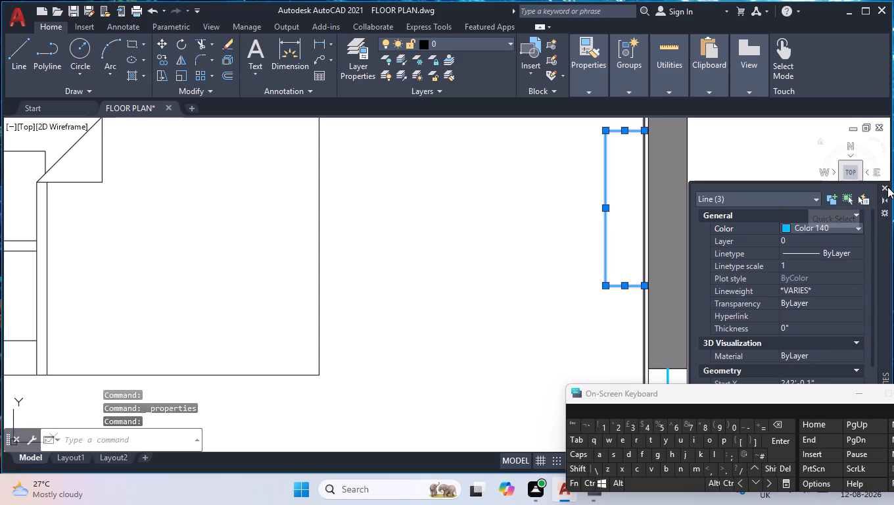
click(887, 187)
key(Escape)
scroll(535, 342, down, 1)
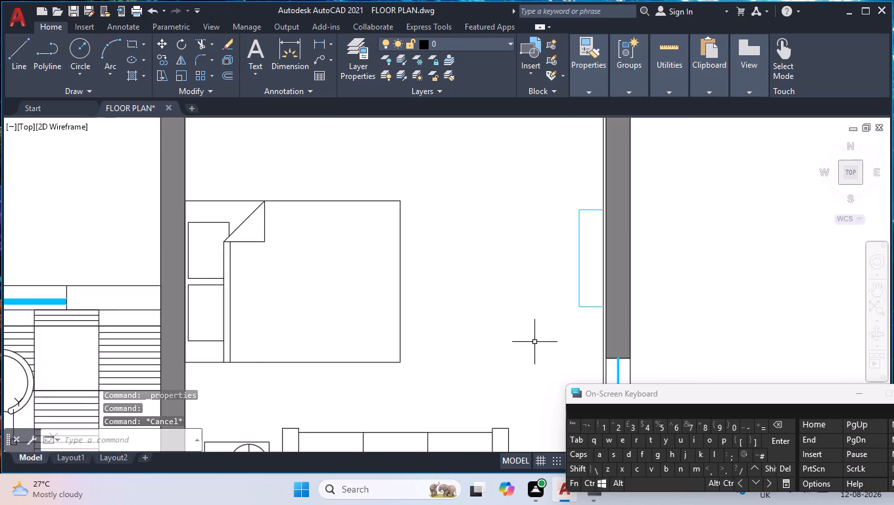
Select both beds as similar blocks, plus the living room's two sofas, side table and coffee table.
scroll(534, 342, down, 1)
click(369, 254)
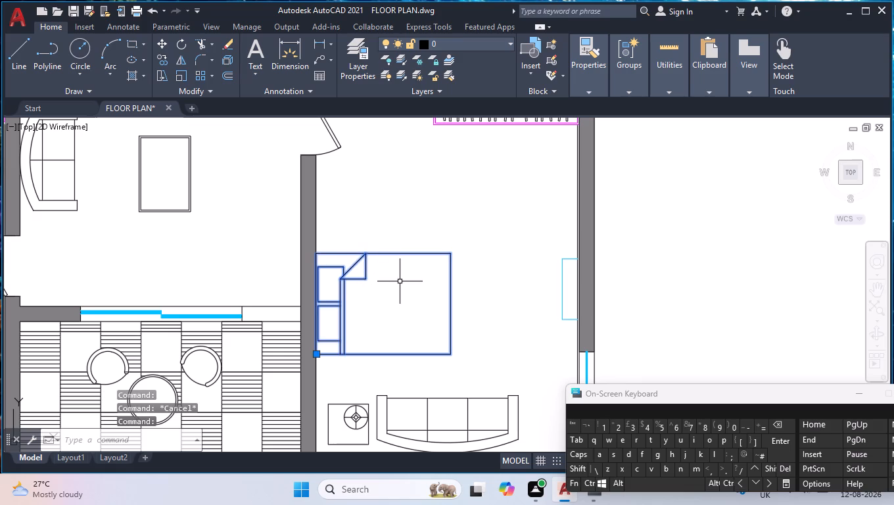
right_click(438, 216)
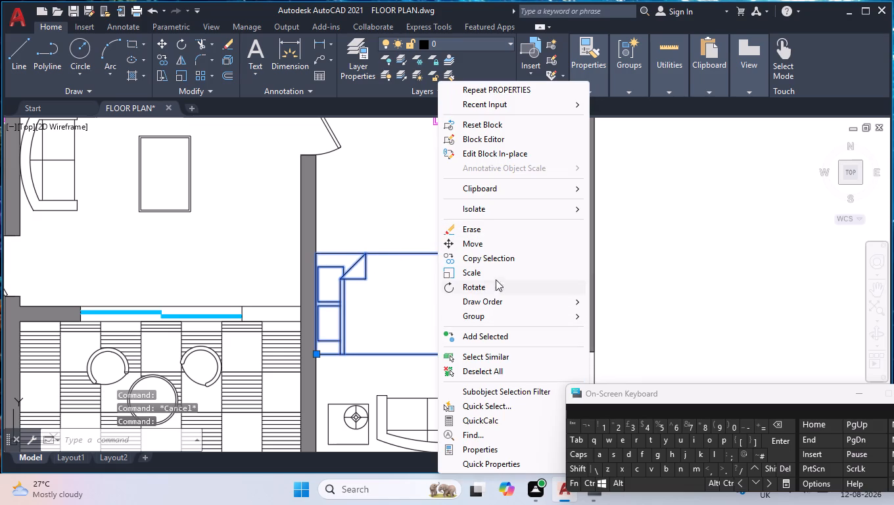
click(490, 354)
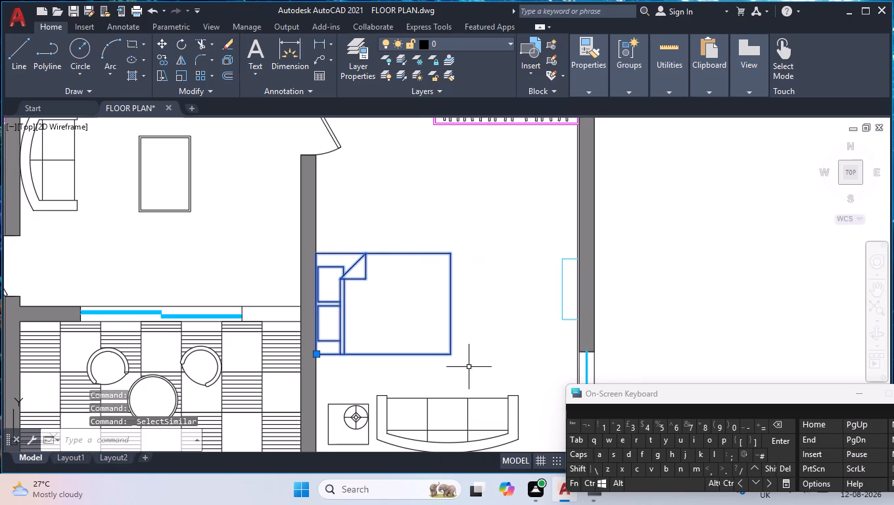
scroll(441, 391, down, 4)
scroll(411, 359, up, 3)
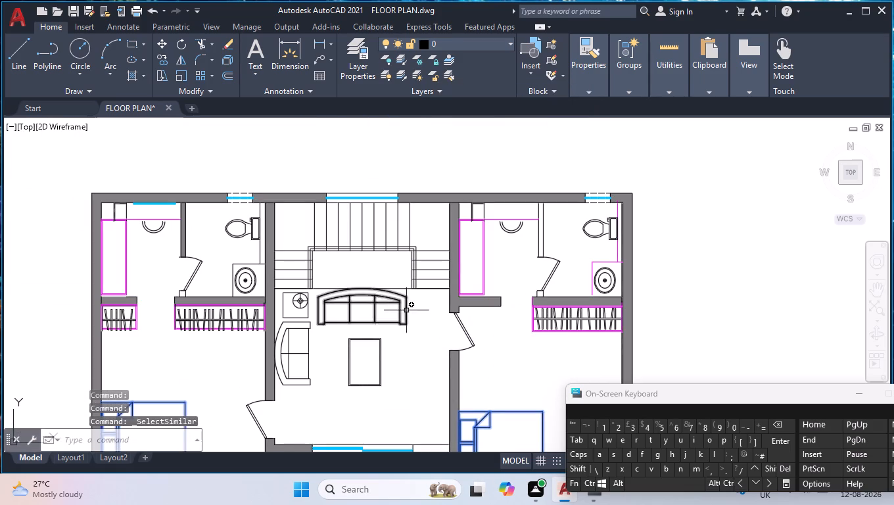
click(417, 309)
click(291, 377)
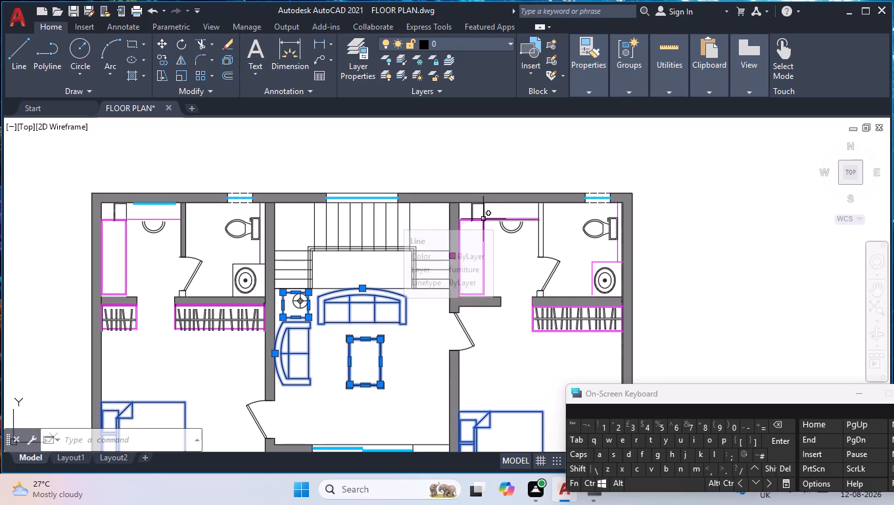
Shorten the right dressing area's two vertical cabinet lines so their lower ends meet the magenta counter line.
scroll(482, 207, up, 5)
click(435, 218)
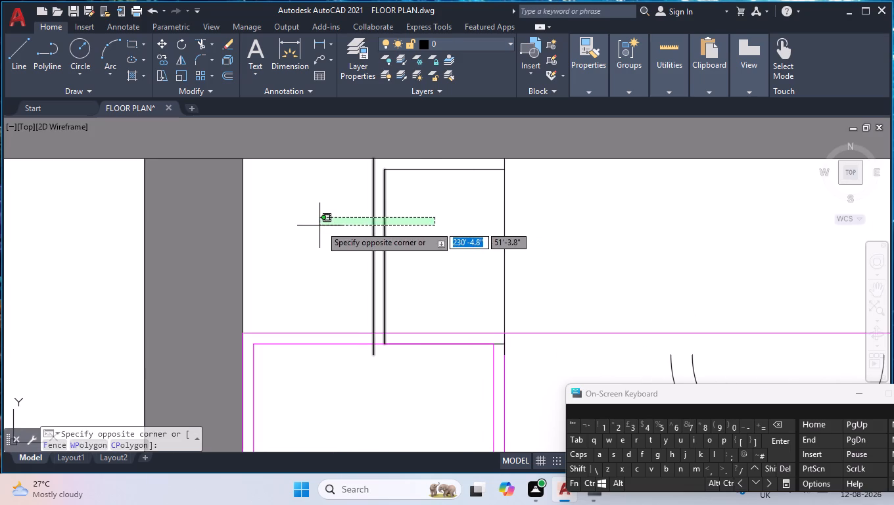
click(321, 226)
click(436, 169)
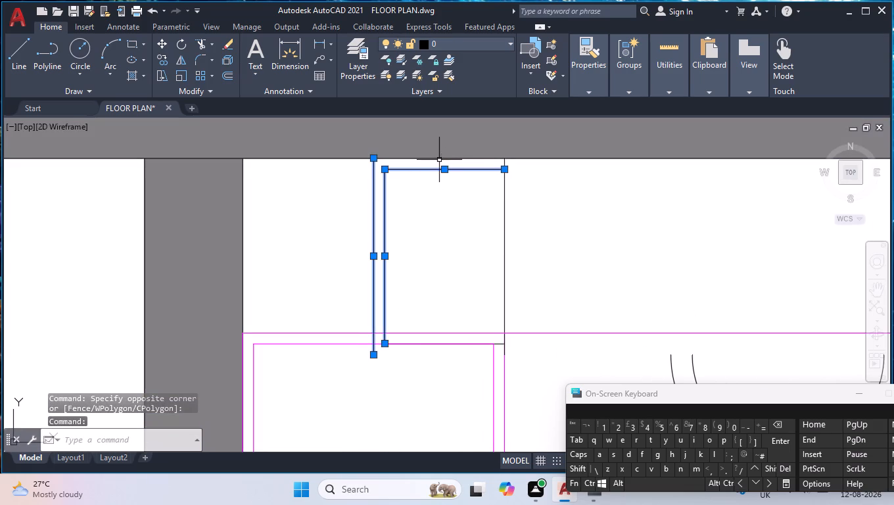
click(373, 356)
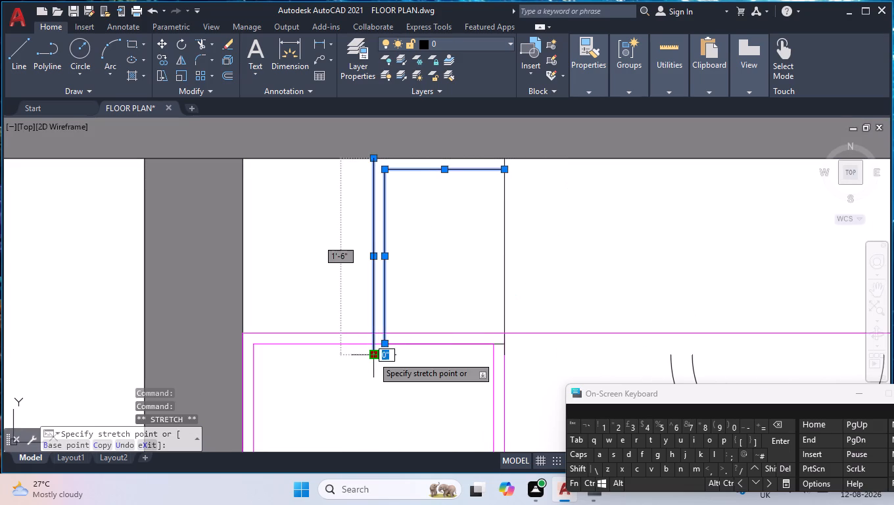
click(373, 347)
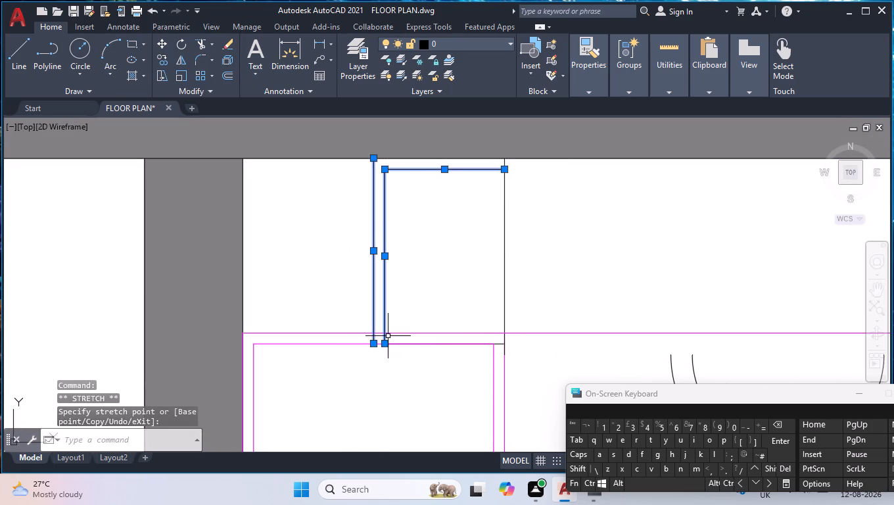
scroll(372, 356, up, 4)
click(376, 285)
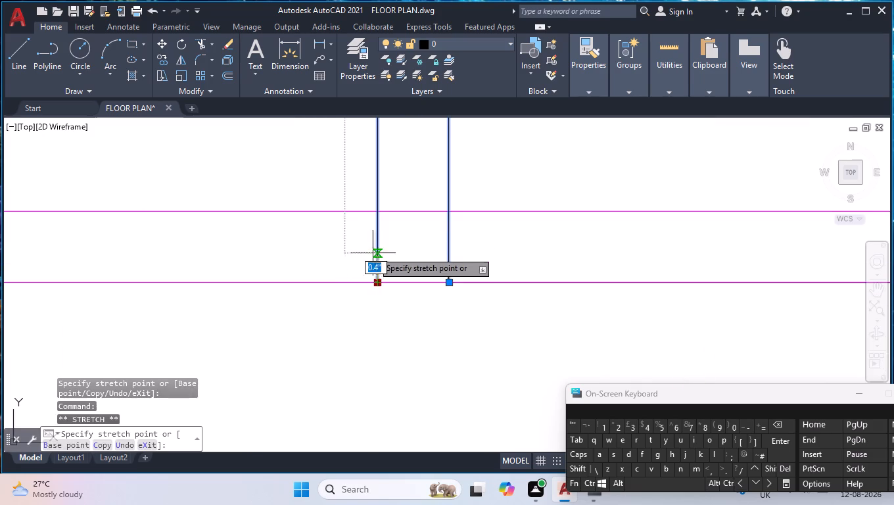
click(379, 212)
click(447, 286)
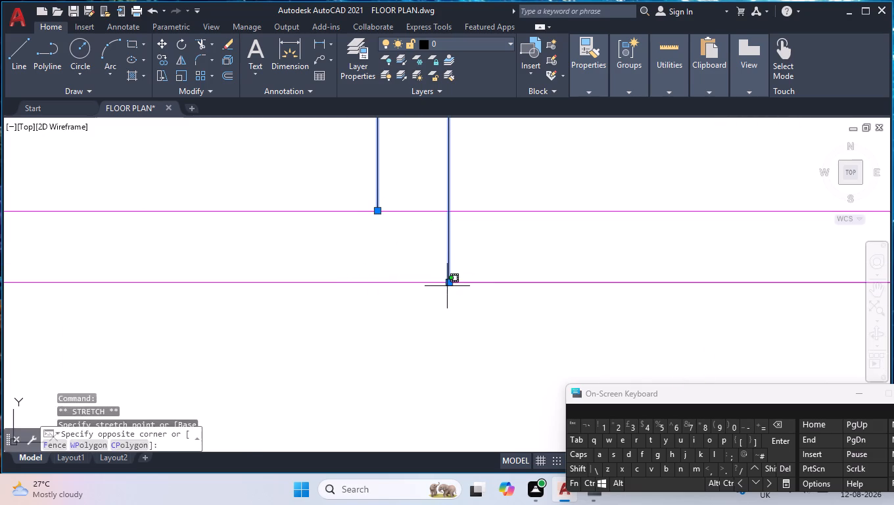
click(450, 285)
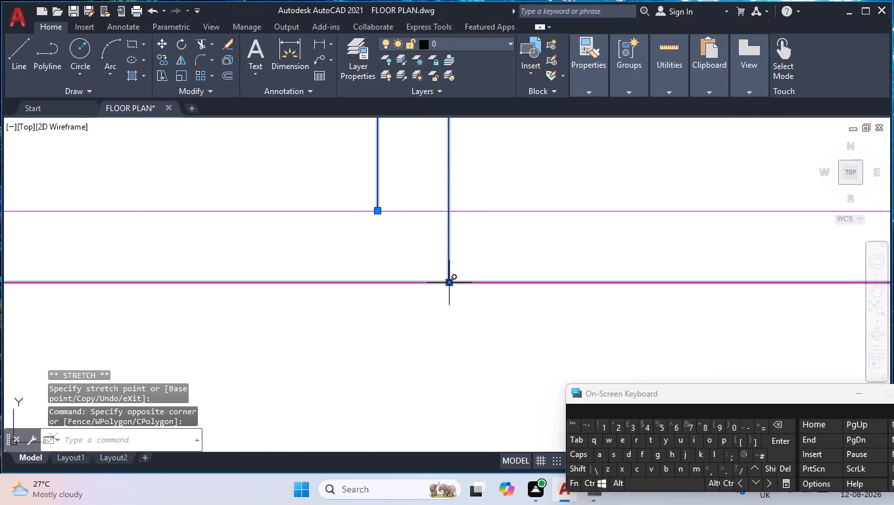
click(448, 282)
click(448, 213)
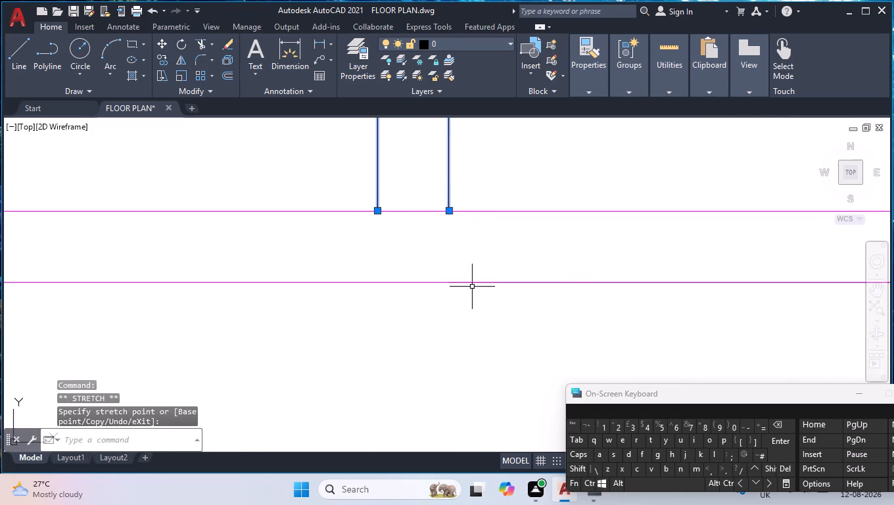
Shorten the left dressing area's two vertical cabinet lines so their lower ends meet the magenta counter line.
scroll(475, 291, down, 8)
scroll(84, 293, down, 3)
scroll(27, 295, up, 2)
scroll(32, 293, down, 3)
scroll(11, 291, up, 3)
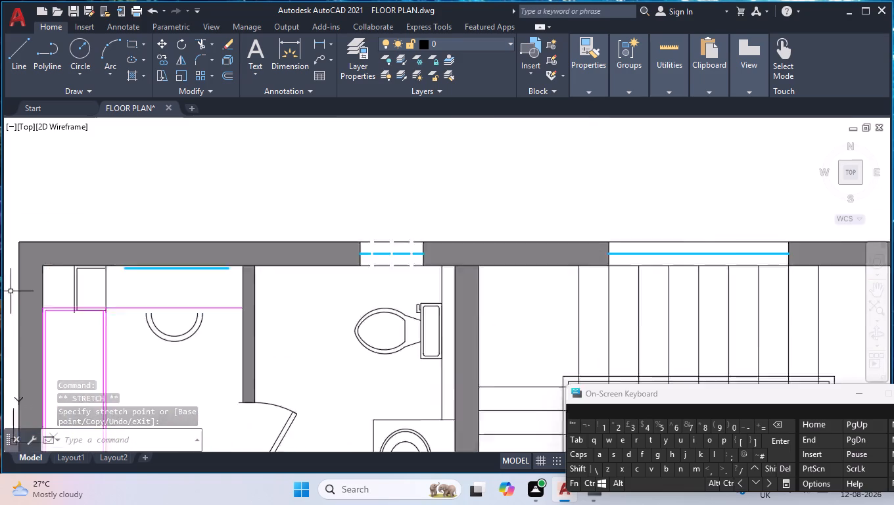
scroll(12, 291, up, 2)
scroll(149, 349, up, 5)
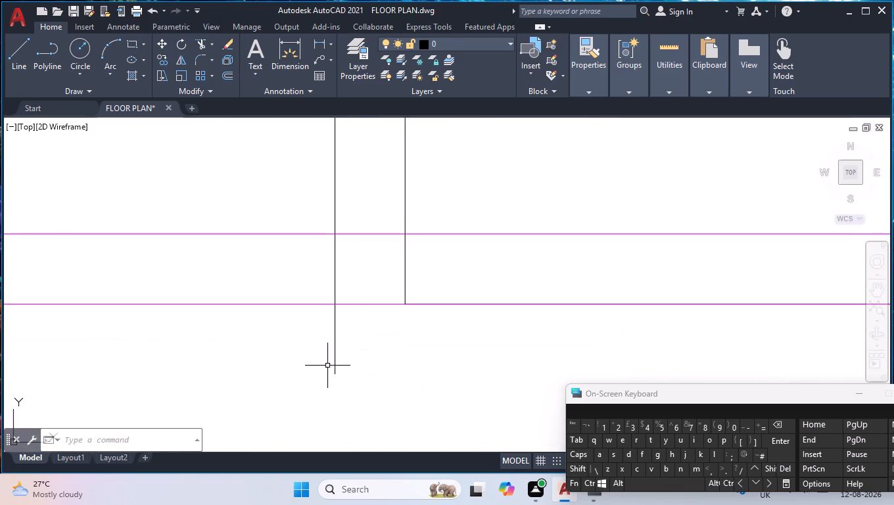
click(335, 372)
click(335, 372)
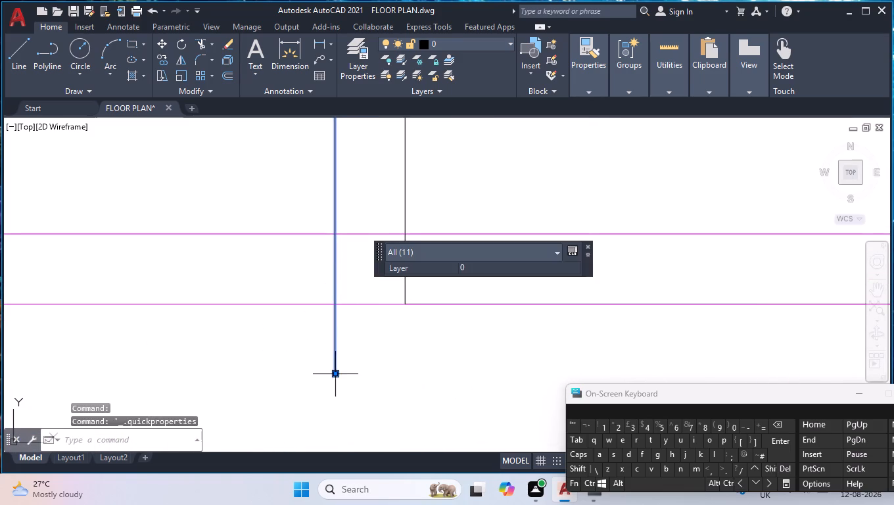
click(337, 377)
click(337, 237)
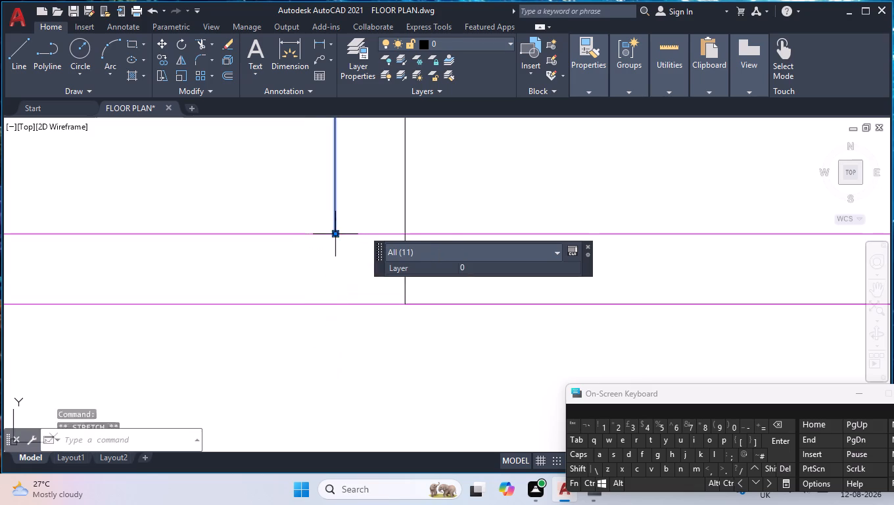
click(406, 299)
click(406, 305)
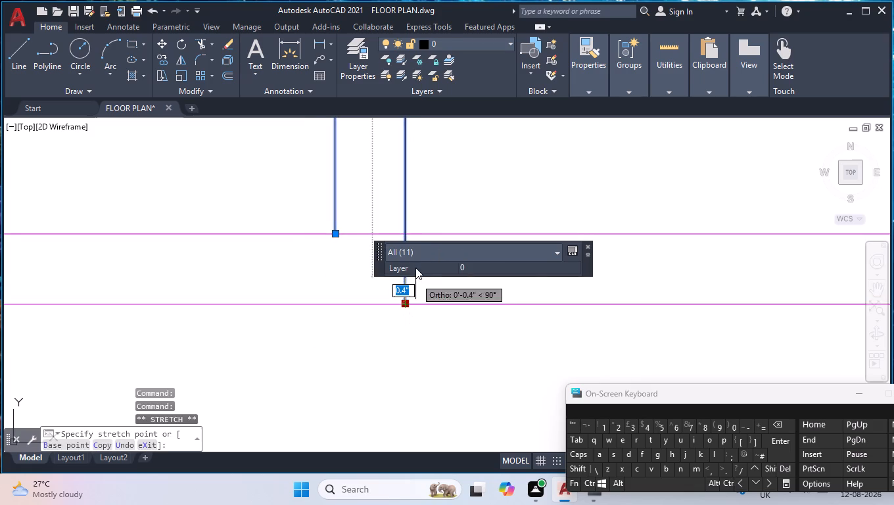
click(406, 234)
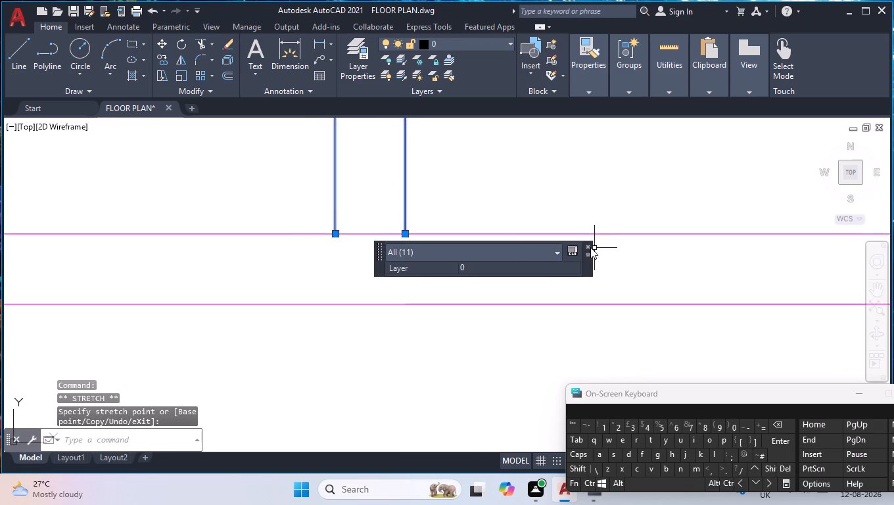
click(588, 247)
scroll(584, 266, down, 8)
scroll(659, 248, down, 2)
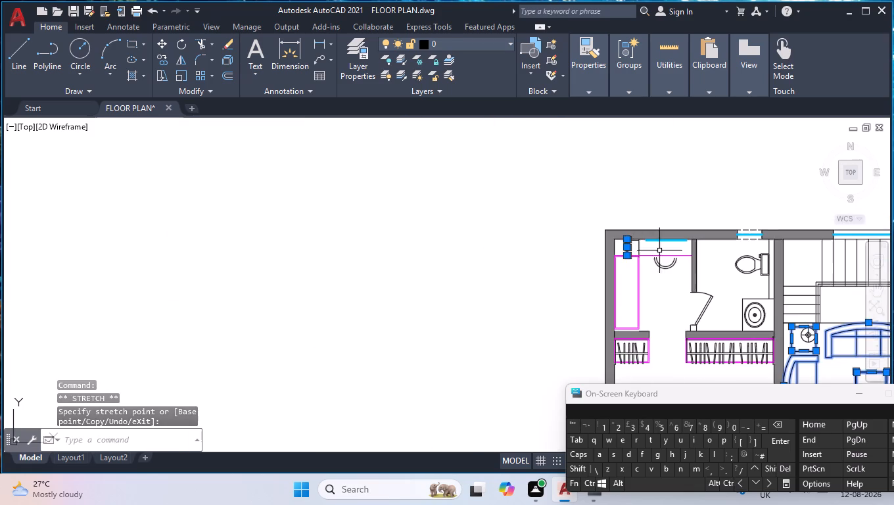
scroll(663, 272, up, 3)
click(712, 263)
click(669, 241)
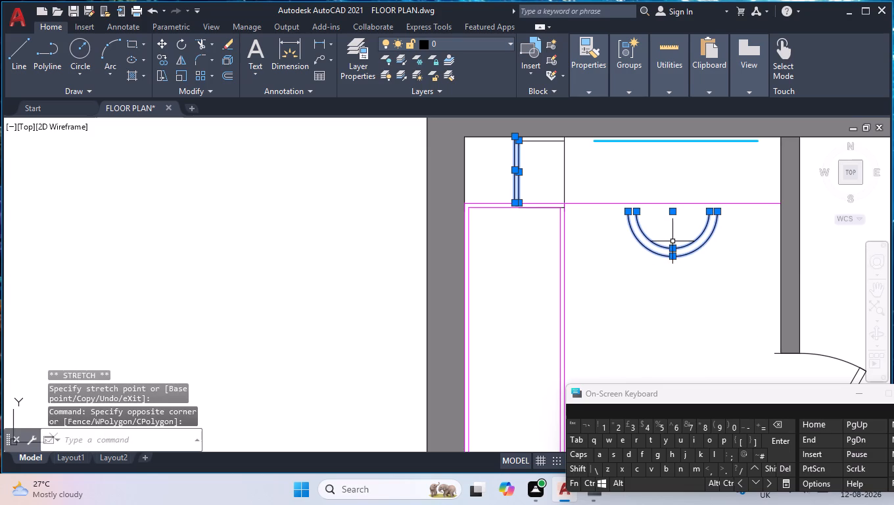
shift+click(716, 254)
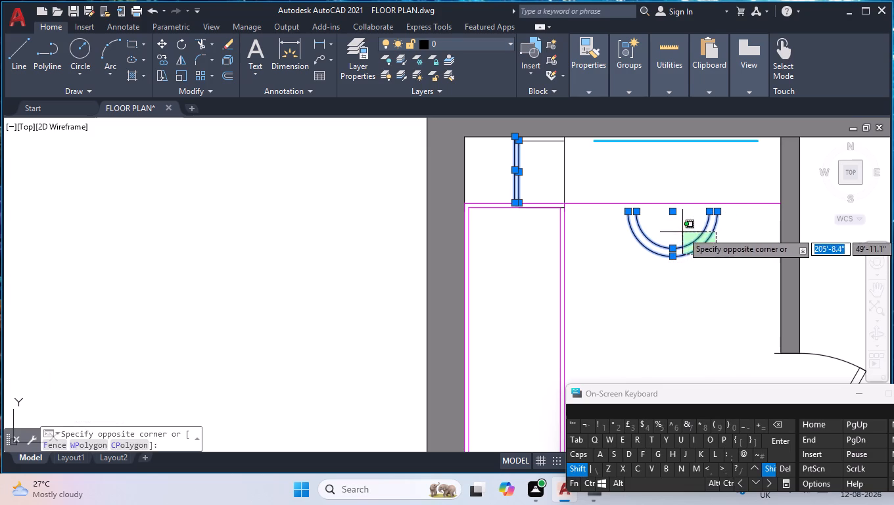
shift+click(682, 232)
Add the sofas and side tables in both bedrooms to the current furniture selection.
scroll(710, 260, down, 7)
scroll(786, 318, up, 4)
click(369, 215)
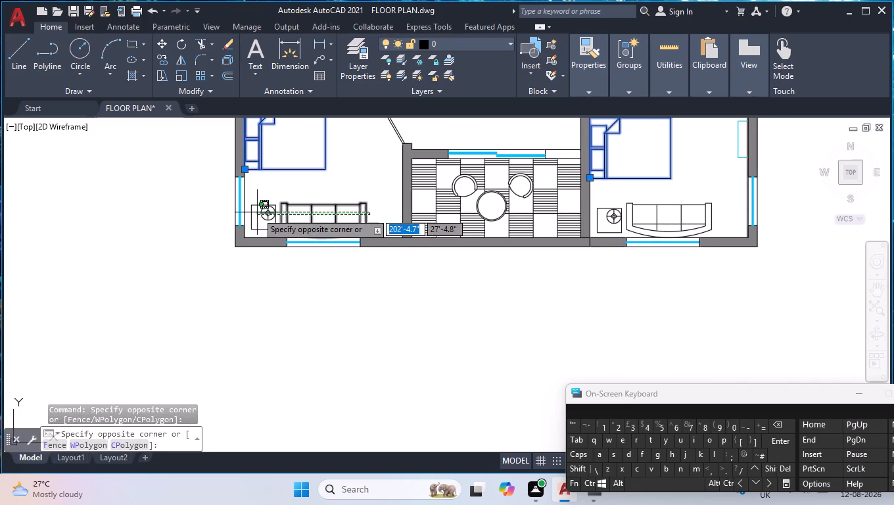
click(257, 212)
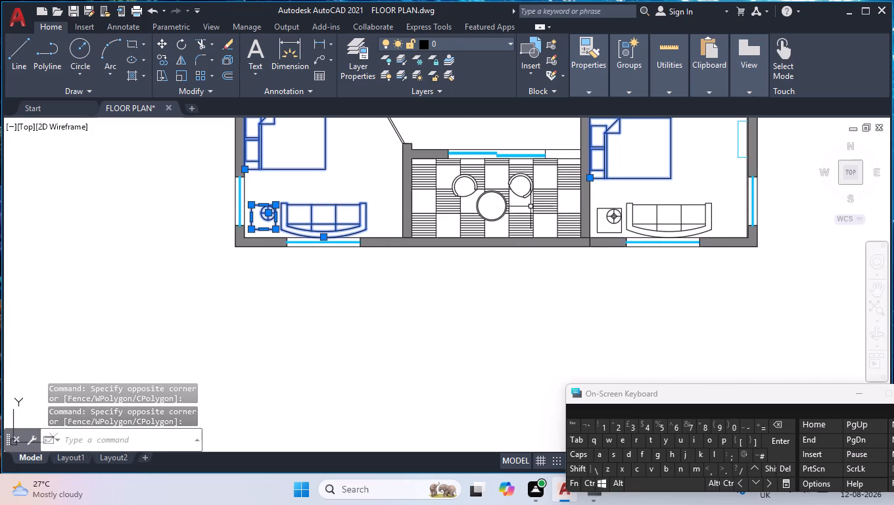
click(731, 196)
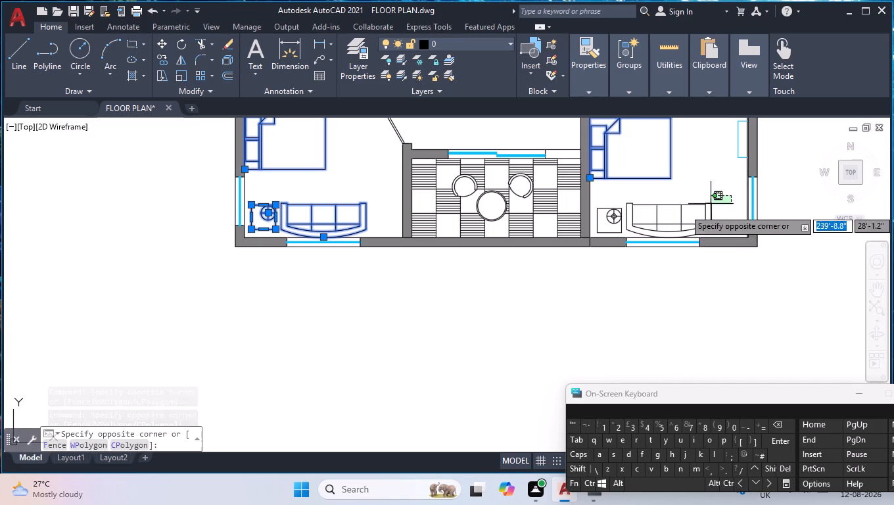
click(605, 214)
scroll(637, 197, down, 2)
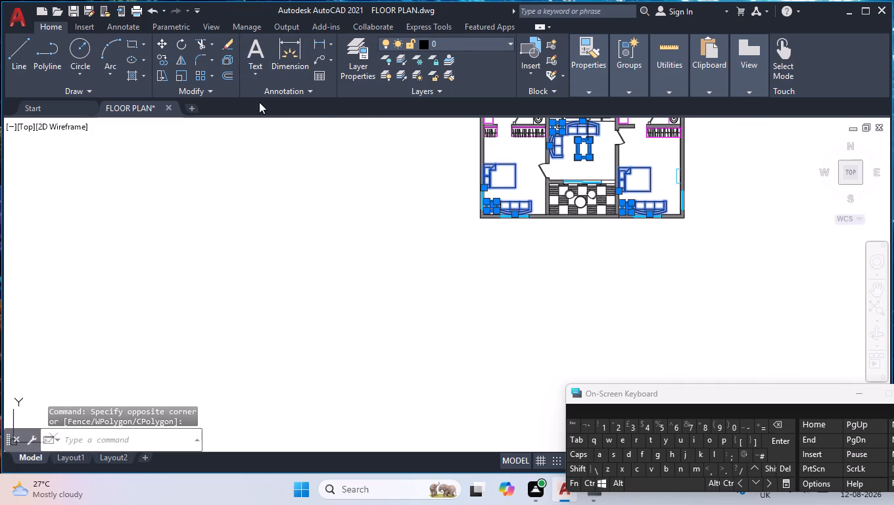
Create a layer named home and set its colour to index 200.
text(la)
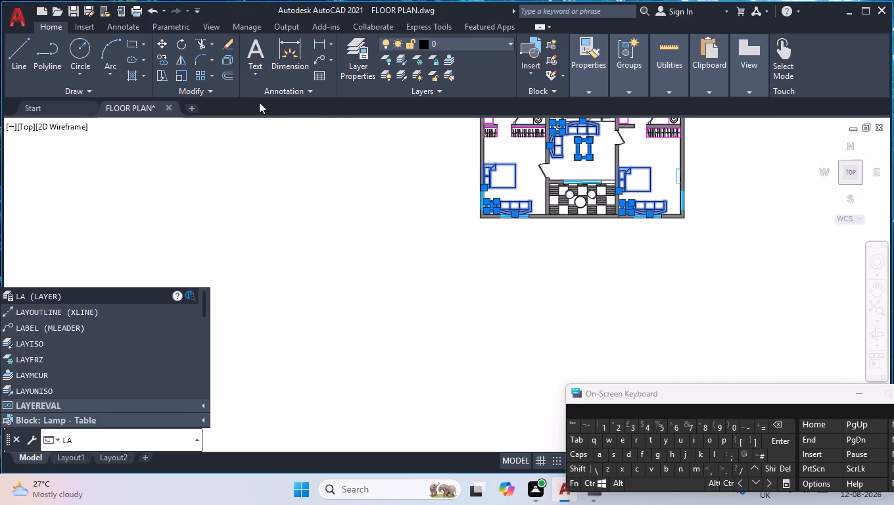
key(Return)
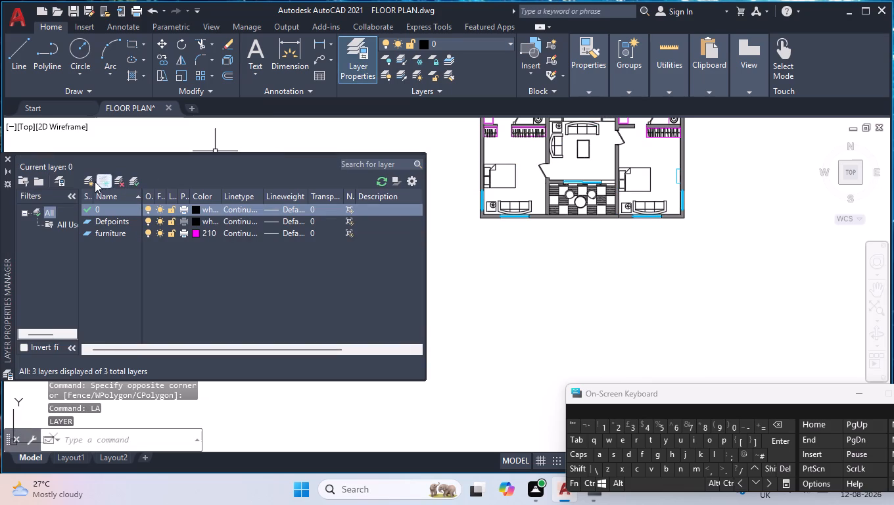
click(93, 181)
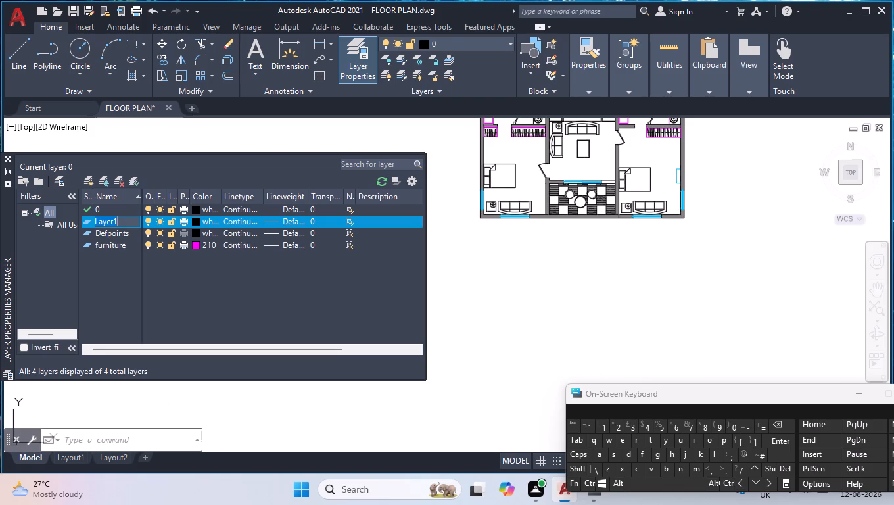
text(hom)
key(e)
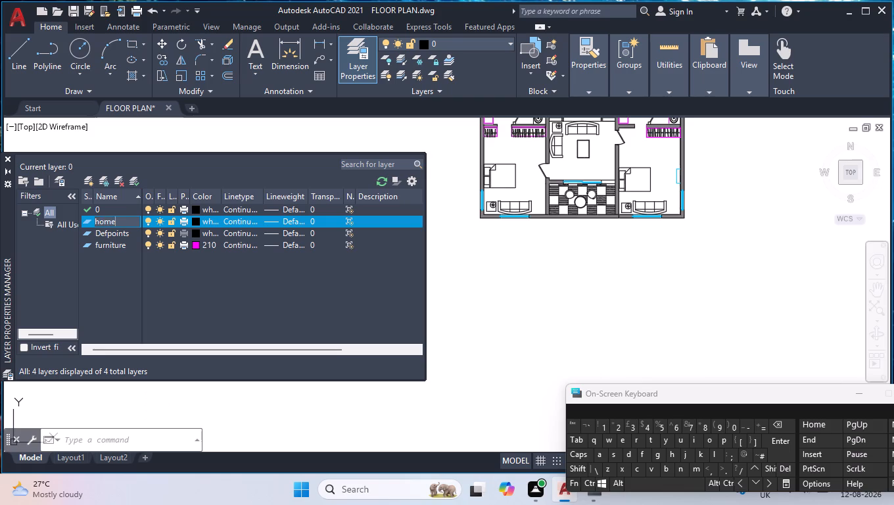
key(Return)
click(198, 219)
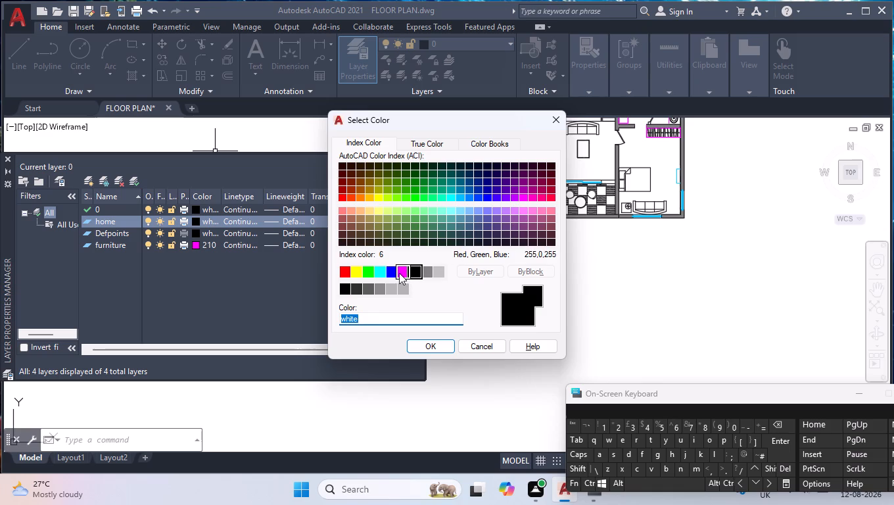
click(543, 199)
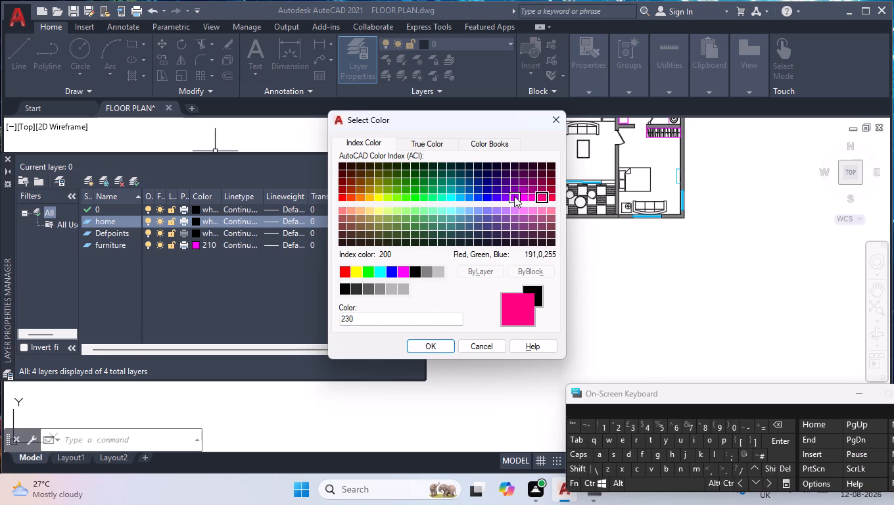
click(514, 196)
click(438, 350)
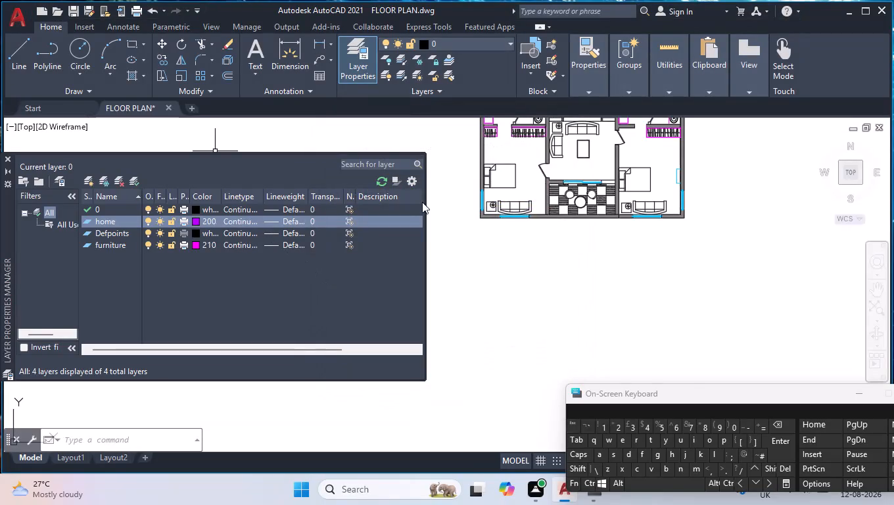
click(7, 156)
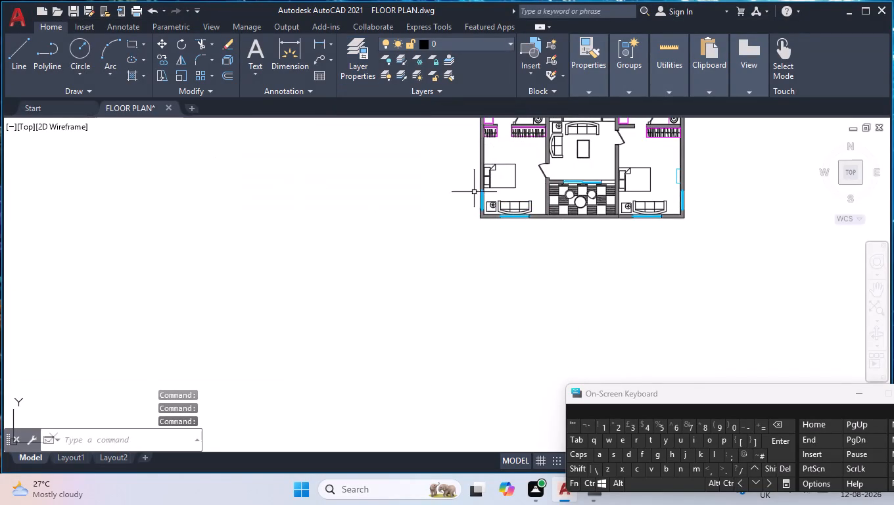
Assign both dressing areas' cabinet lines and inner magenta rectangles, both beds, and the bedroom and living room sofas and tables to layer home.
scroll(484, 196, down, 3)
scroll(532, 169, up, 4)
scroll(468, 187, up, 2)
scroll(410, 256, up, 4)
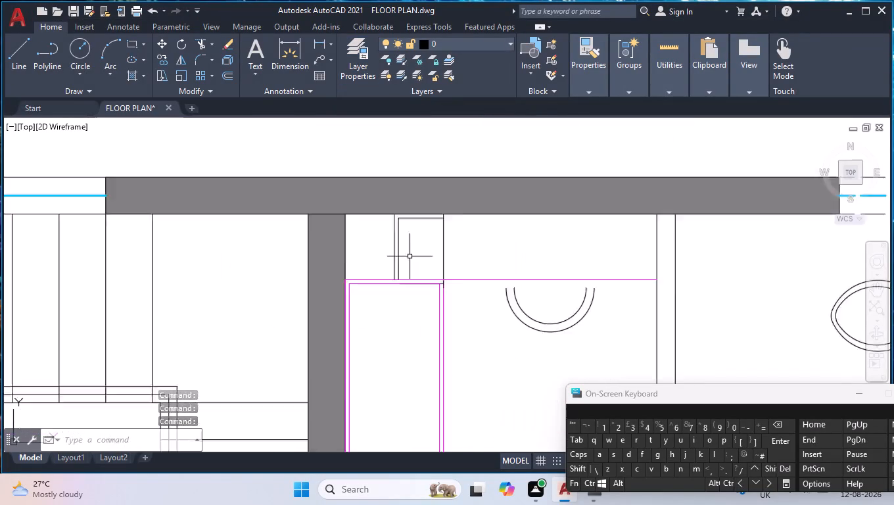
click(414, 249)
click(353, 254)
drag(458, 178, 458, 172)
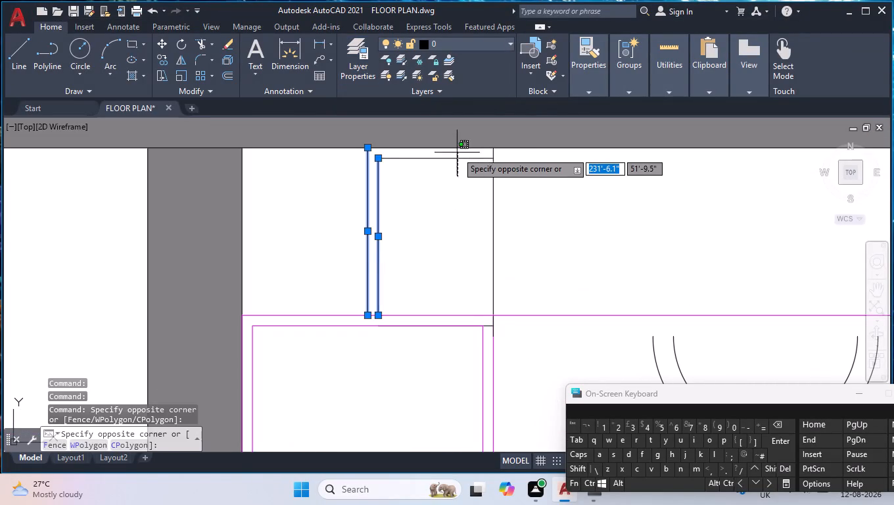
click(454, 151)
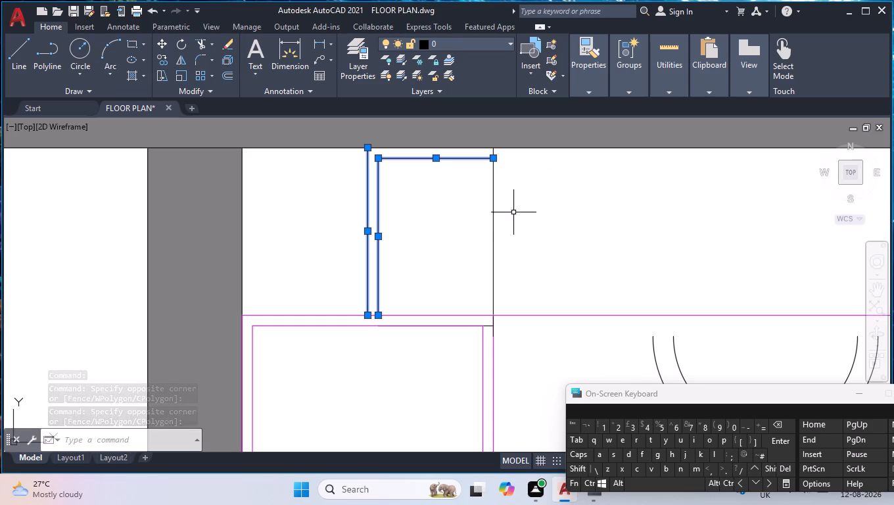
click(494, 231)
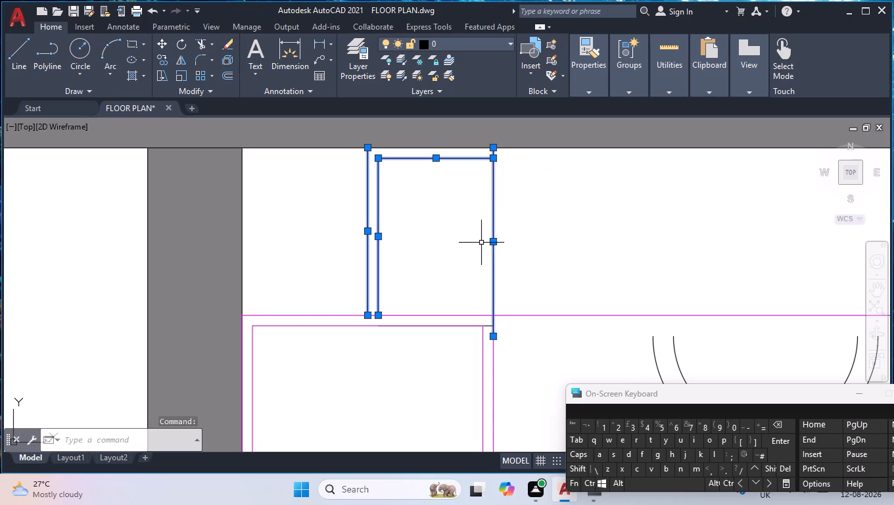
scroll(481, 243, down, 2)
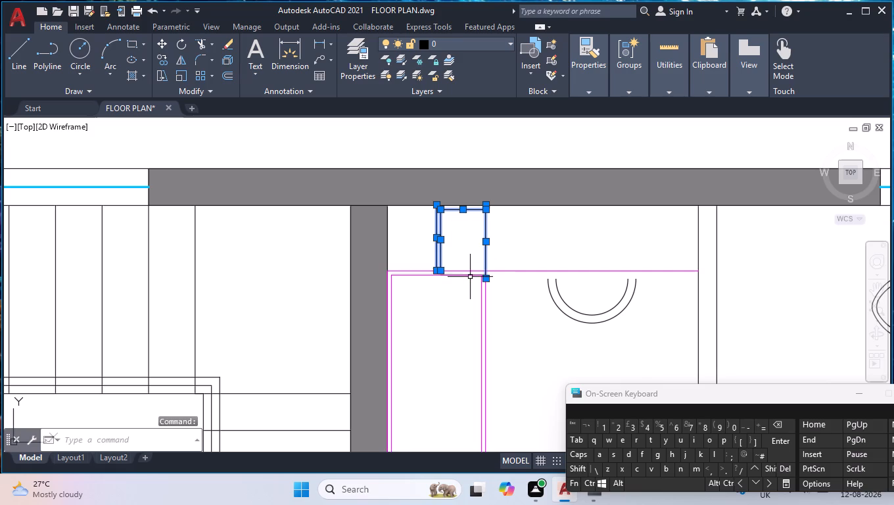
click(471, 274)
scroll(482, 265, down, 4)
scroll(280, 291, up, 3)
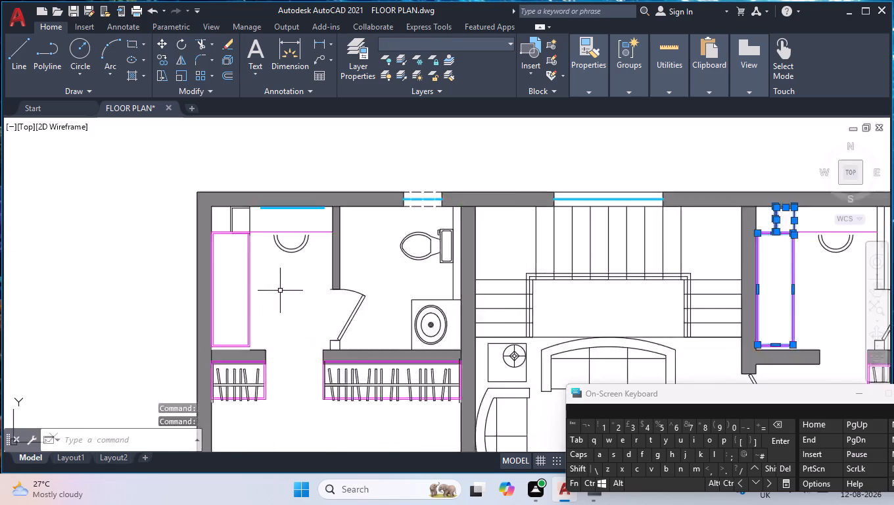
scroll(218, 196, up, 3)
click(286, 164)
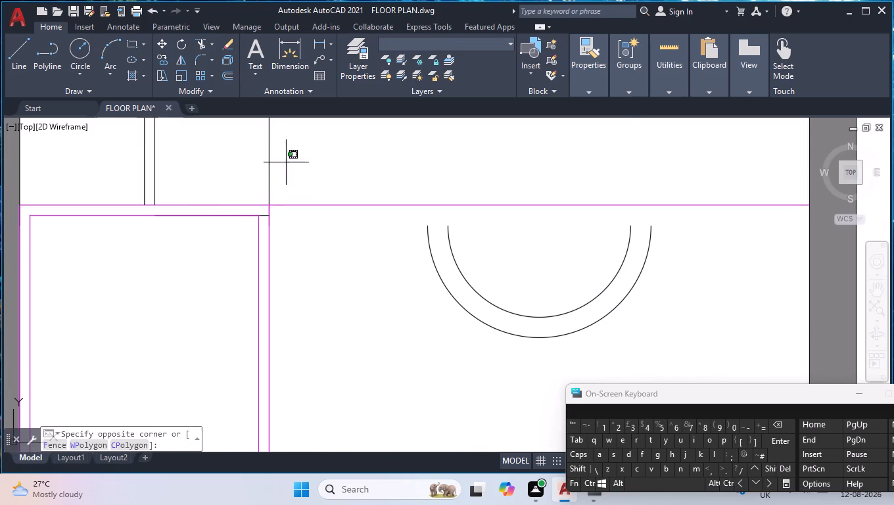
click(119, 151)
click(168, 216)
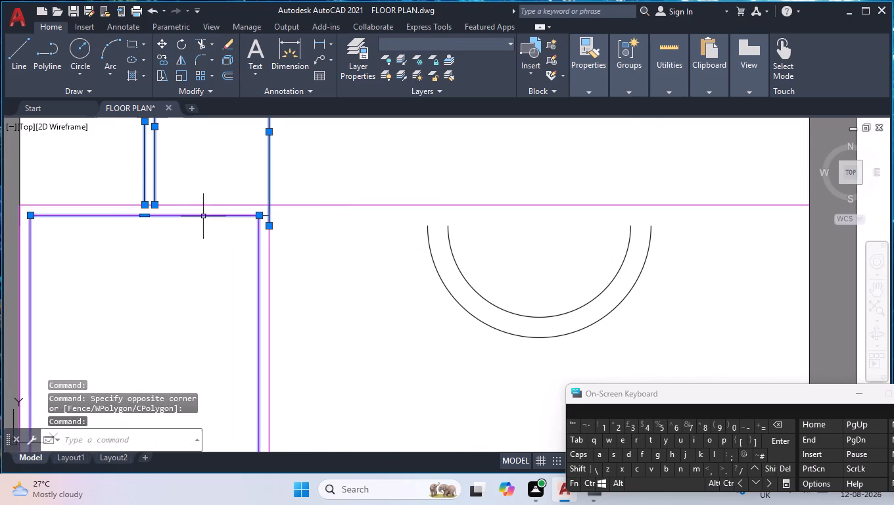
scroll(279, 212, down, 5)
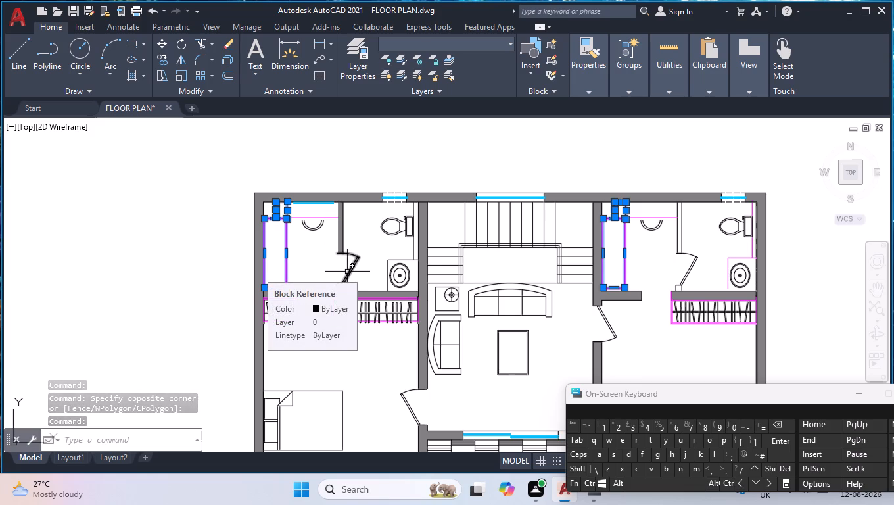
scroll(402, 224, down, 3)
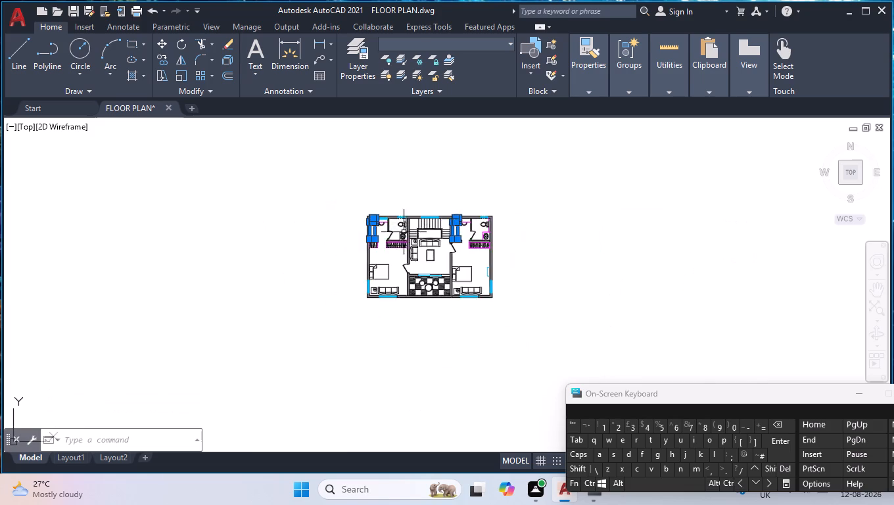
scroll(405, 264, up, 3)
drag(358, 249, 361, 256)
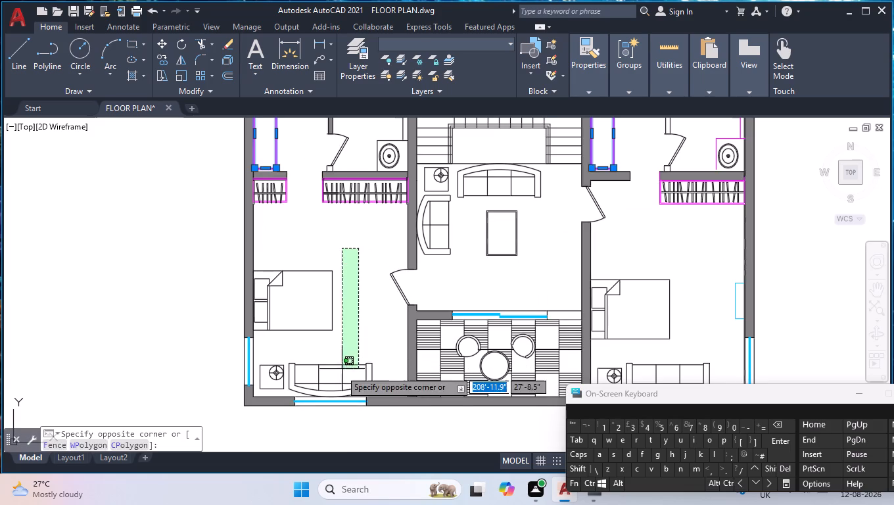
click(272, 381)
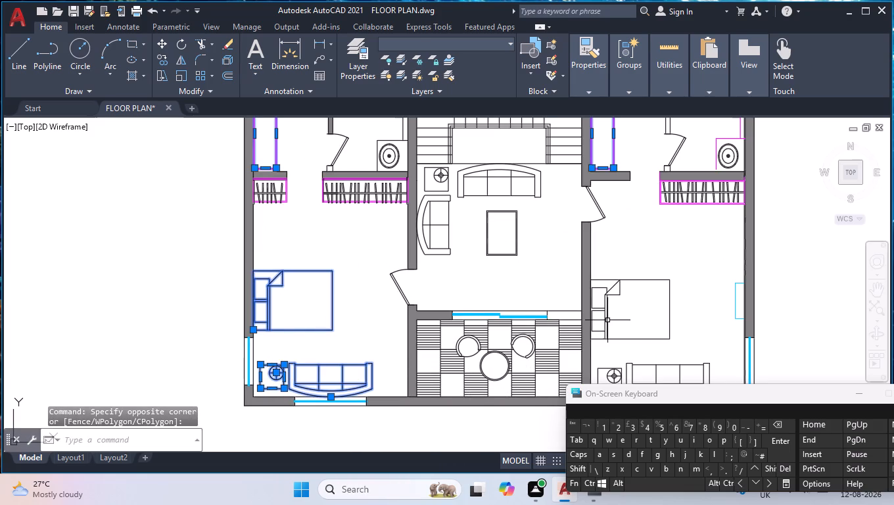
click(607, 319)
click(667, 347)
click(616, 380)
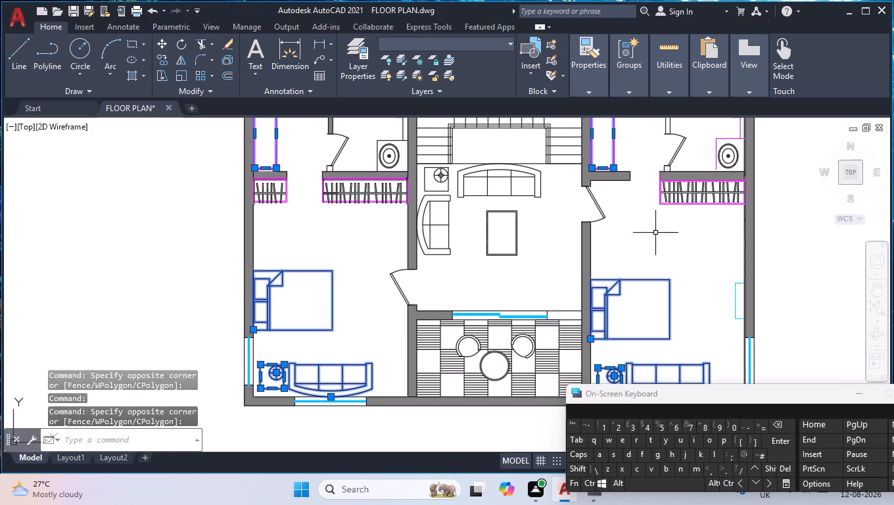
scroll(655, 222, down, 1)
click(588, 237)
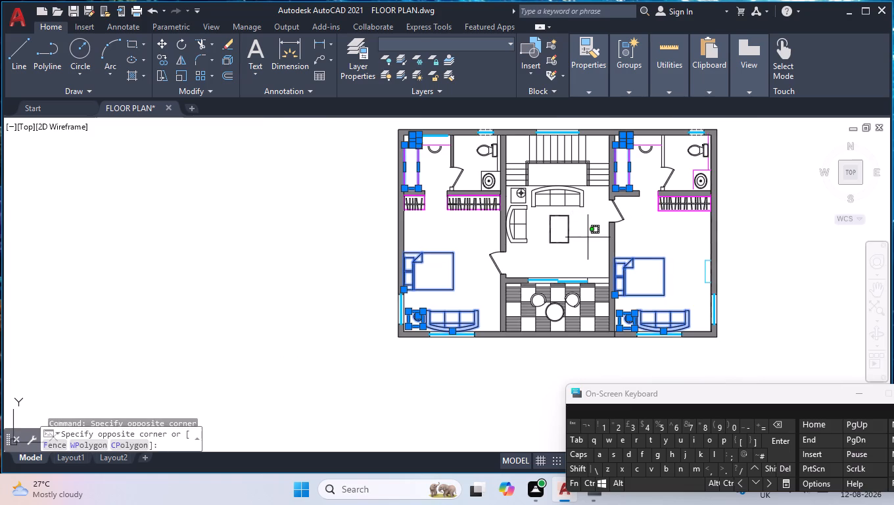
click(515, 201)
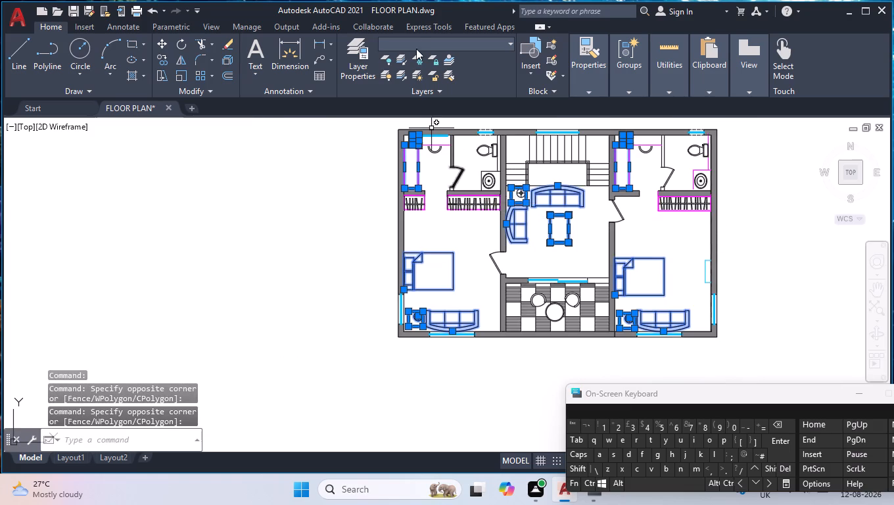
click(449, 40)
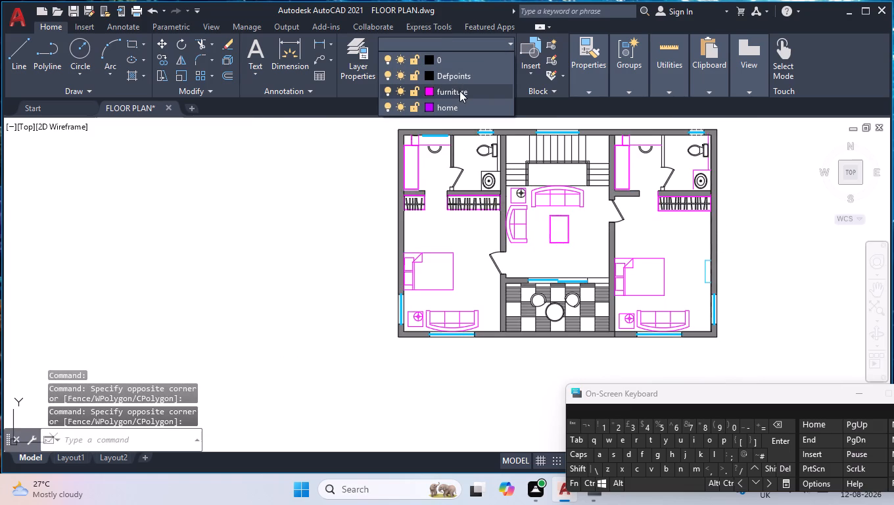
click(463, 107)
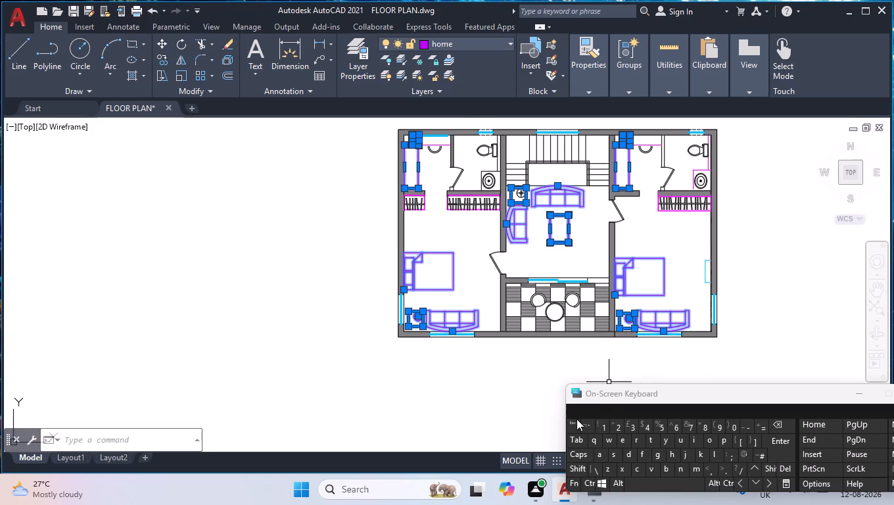
key(Escape)
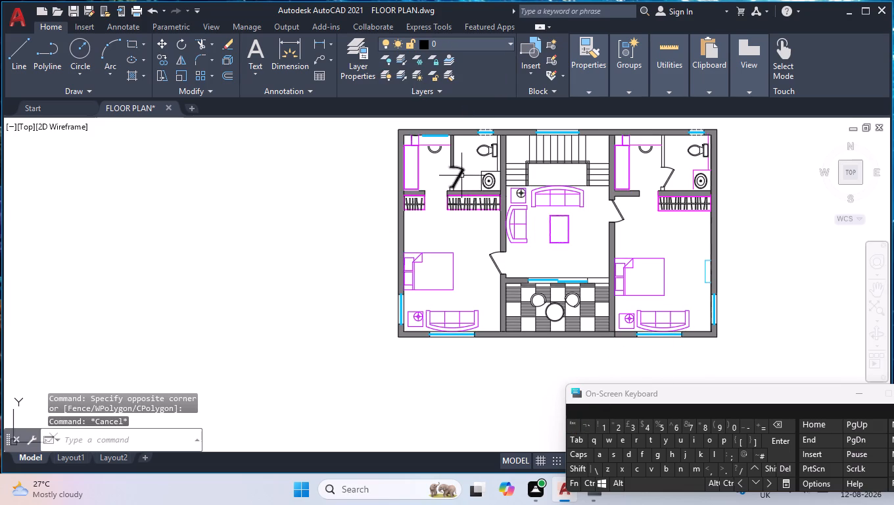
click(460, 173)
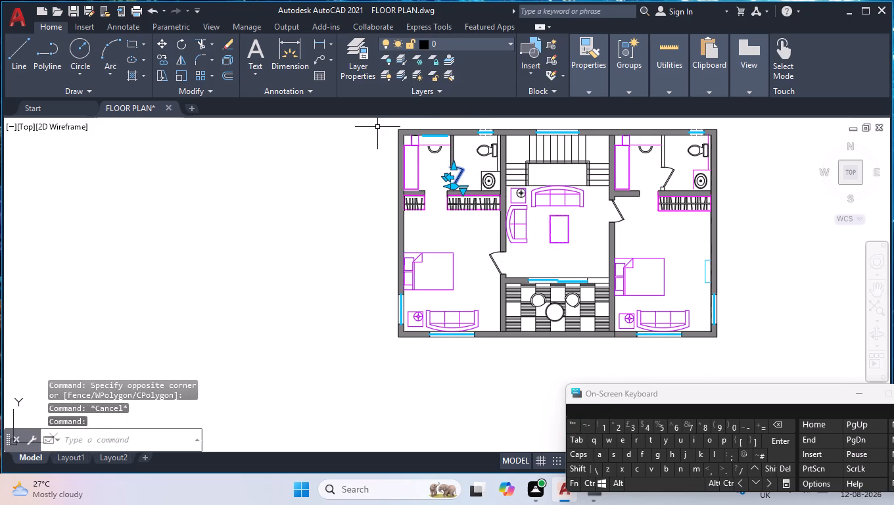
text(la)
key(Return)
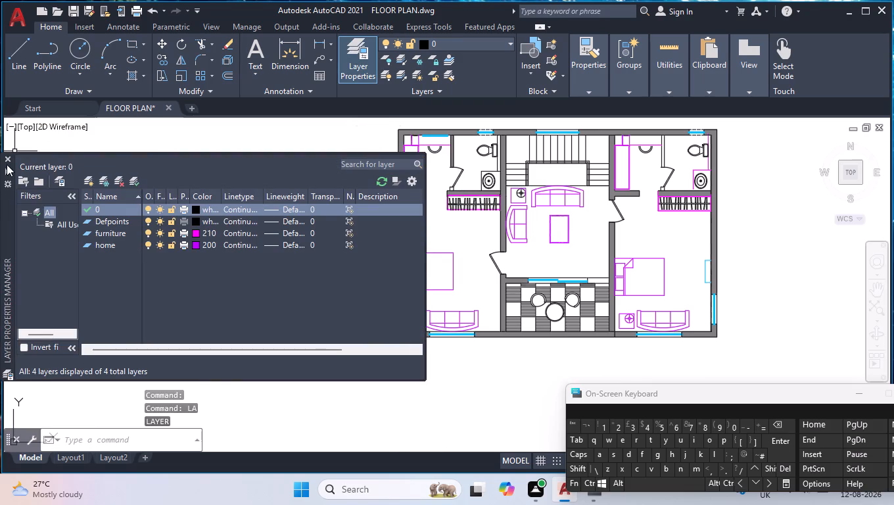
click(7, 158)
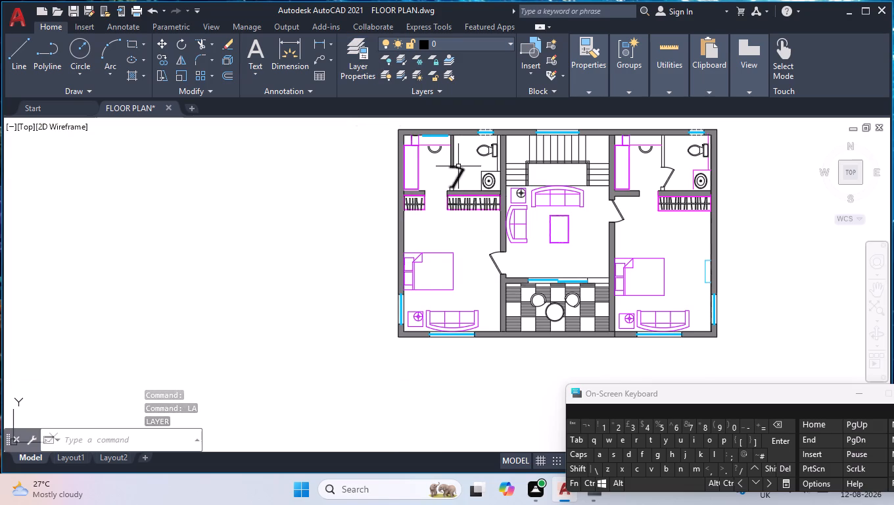
Assign all four matching door blocks in the floor plan to layer furniture.
click(458, 166)
right_click(458, 167)
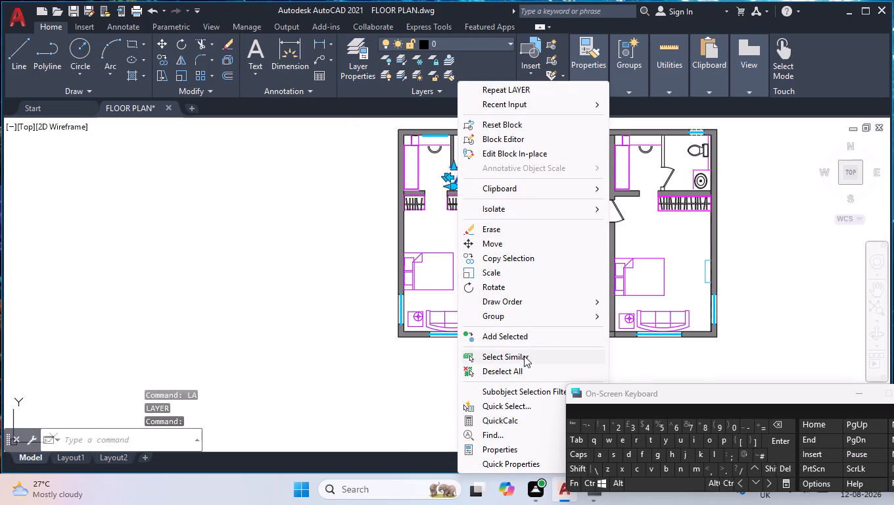
click(522, 358)
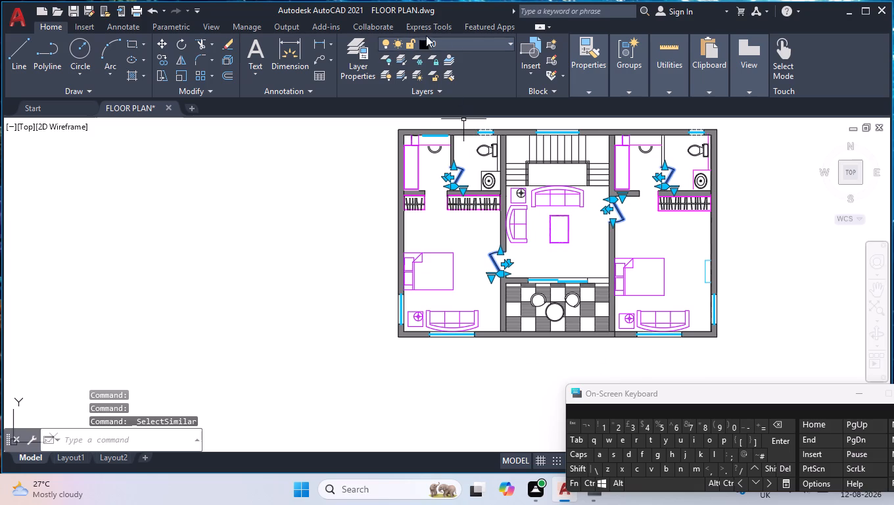
click(442, 45)
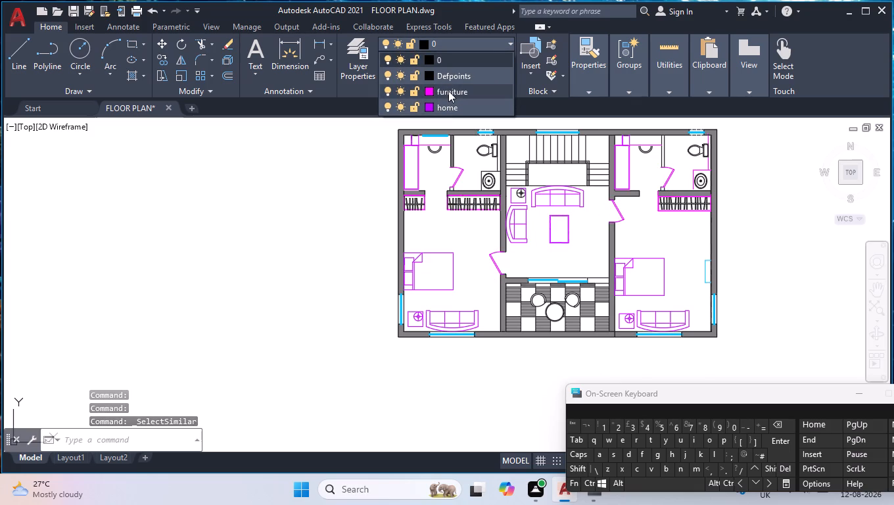
click(448, 91)
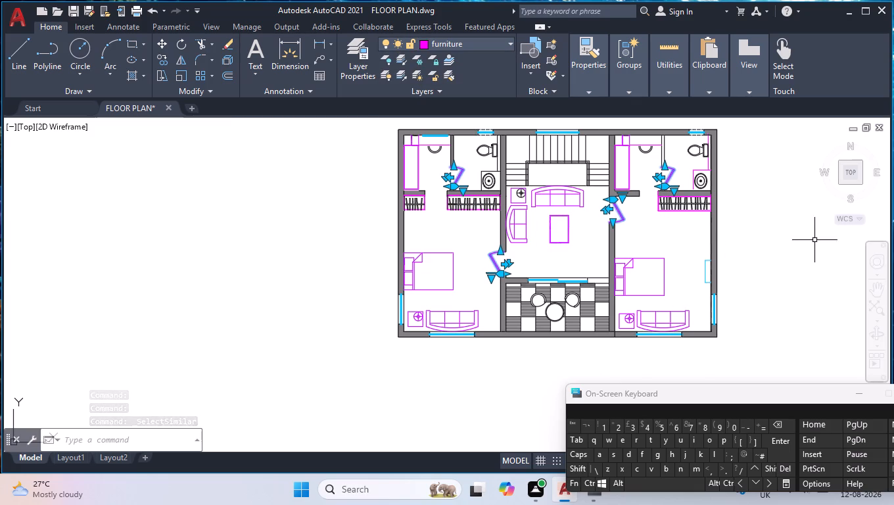
key(Escape)
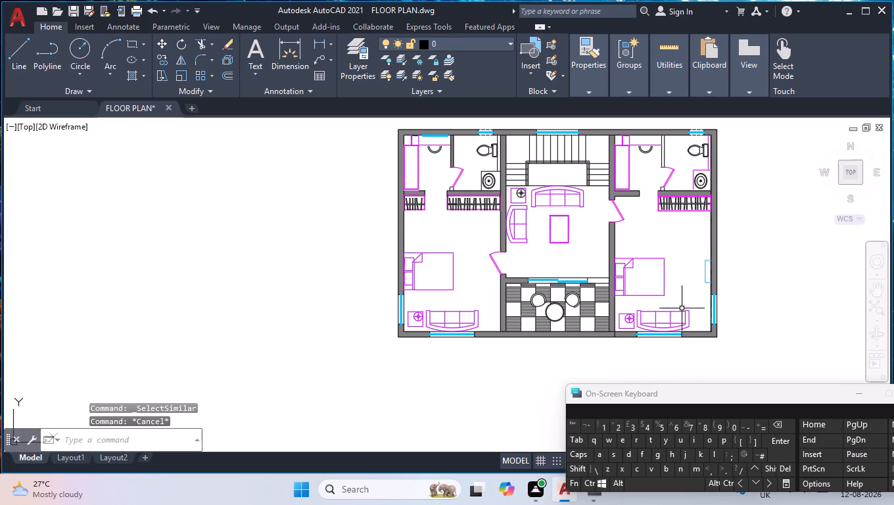
Move the left dressing area's two concentric arcs up so their open ends meet the magenta counter line.
scroll(438, 137, up, 6)
click(452, 285)
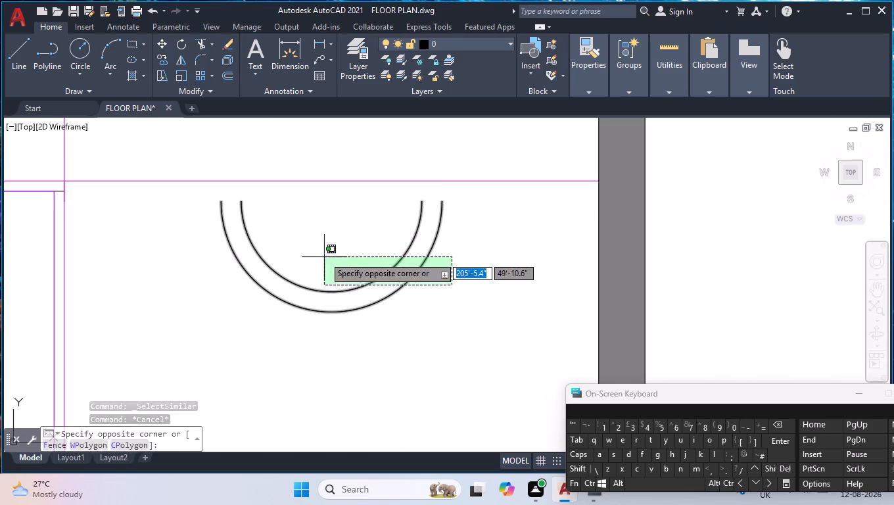
click(326, 255)
text(mo)
key(v)
key(e)
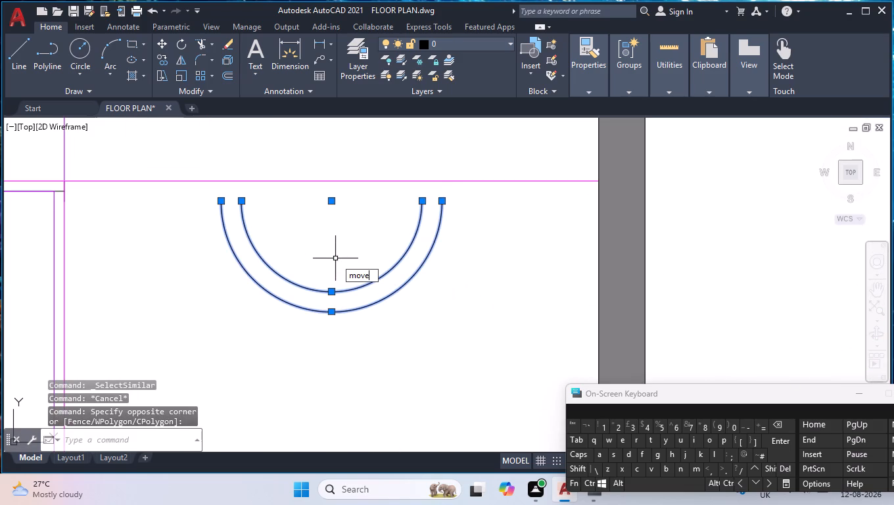
key(Return)
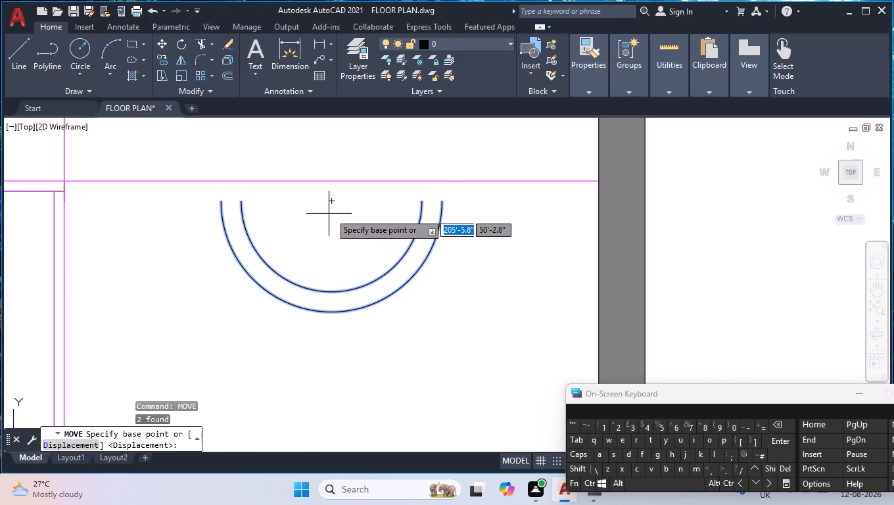
click(332, 203)
click(330, 182)
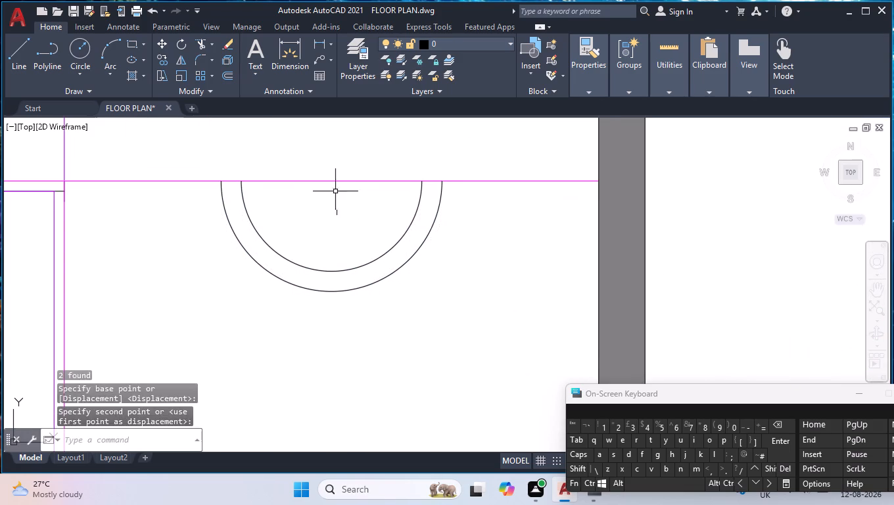
Set the colour of the left dressing area's two concentric arcs to index 124.
click(419, 304)
click(338, 237)
key(ctrl+1)
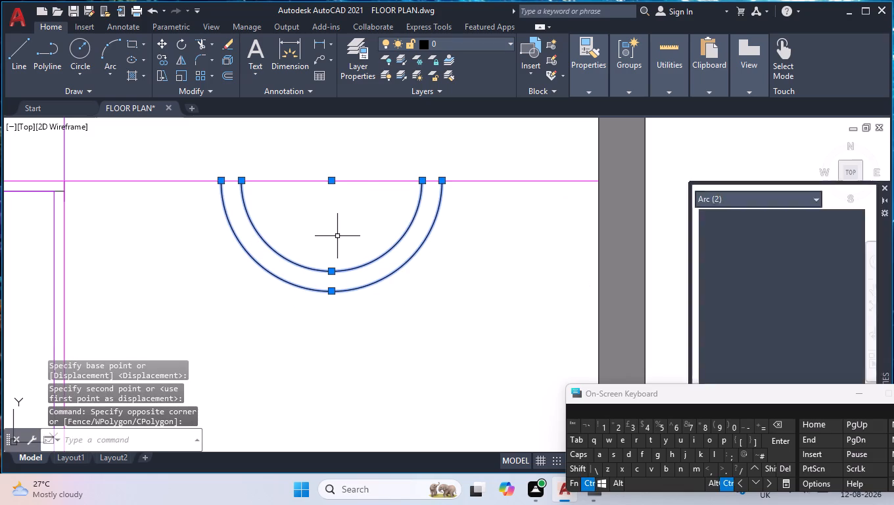
click(831, 225)
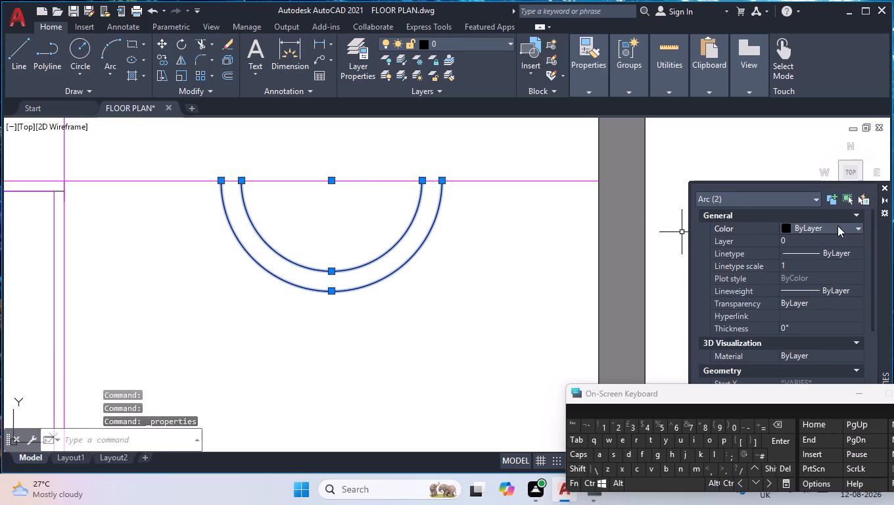
click(838, 226)
click(812, 346)
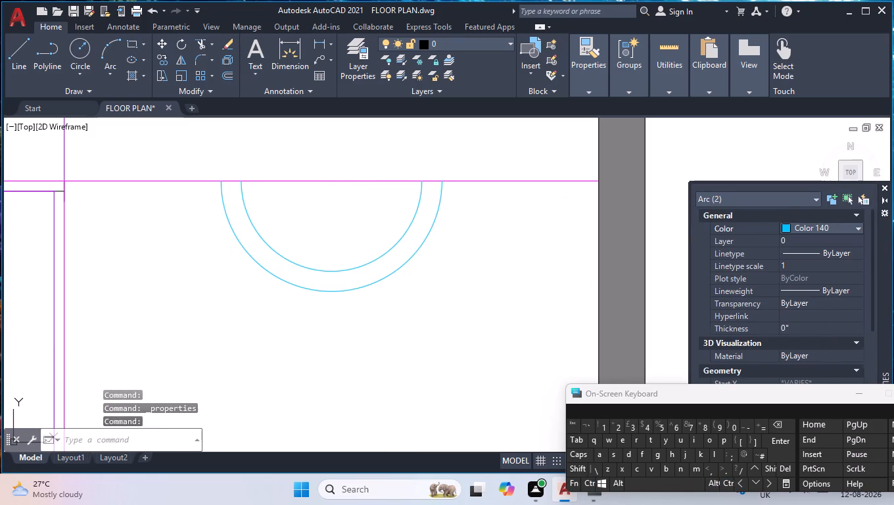
click(832, 224)
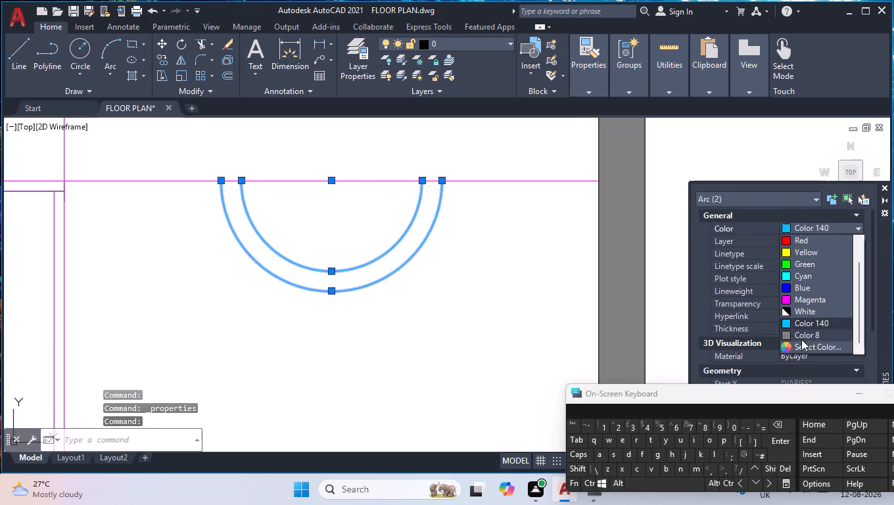
click(802, 346)
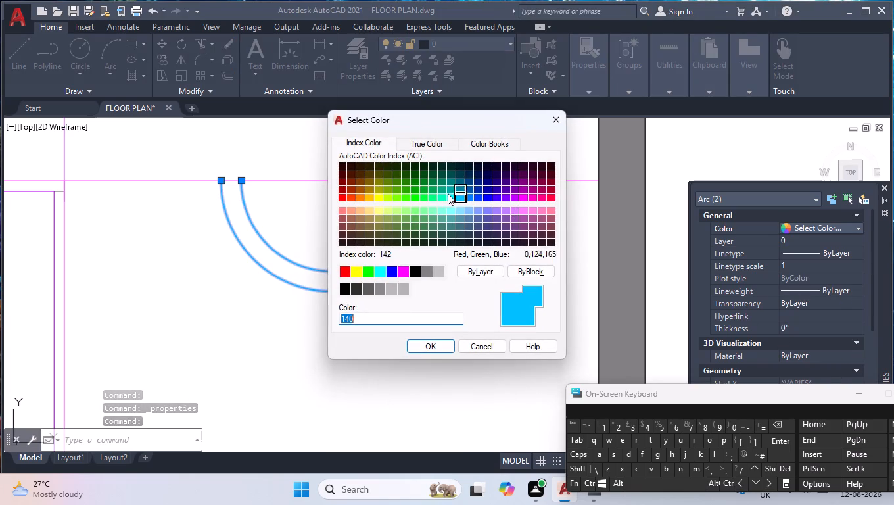
click(443, 180)
click(435, 344)
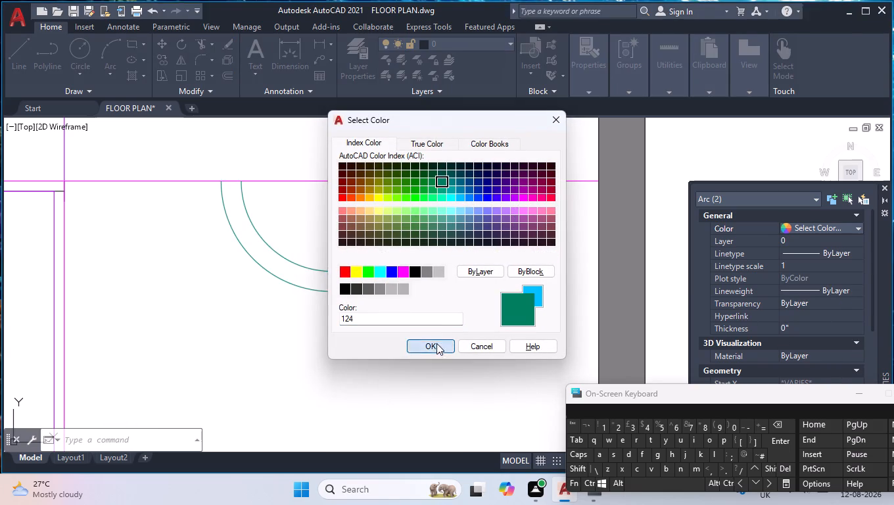
click(882, 184)
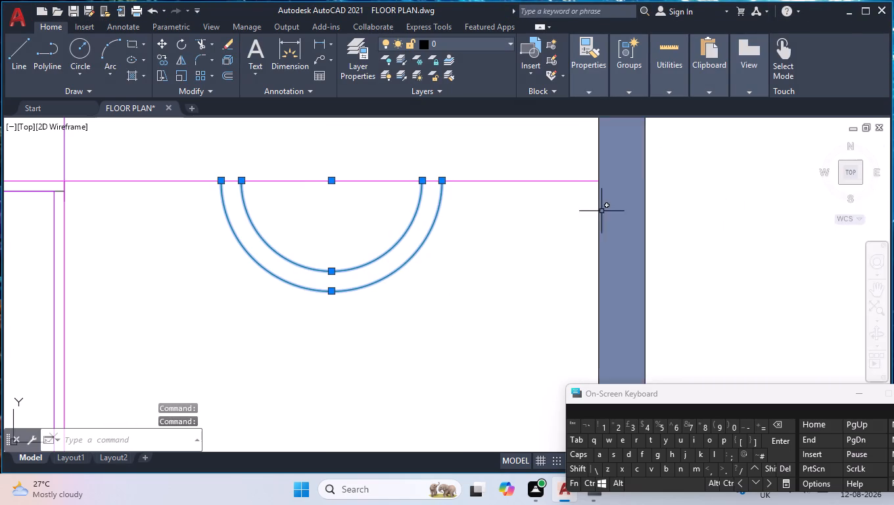
scroll(603, 235, down, 4)
key(Escape)
scroll(646, 231, down, 2)
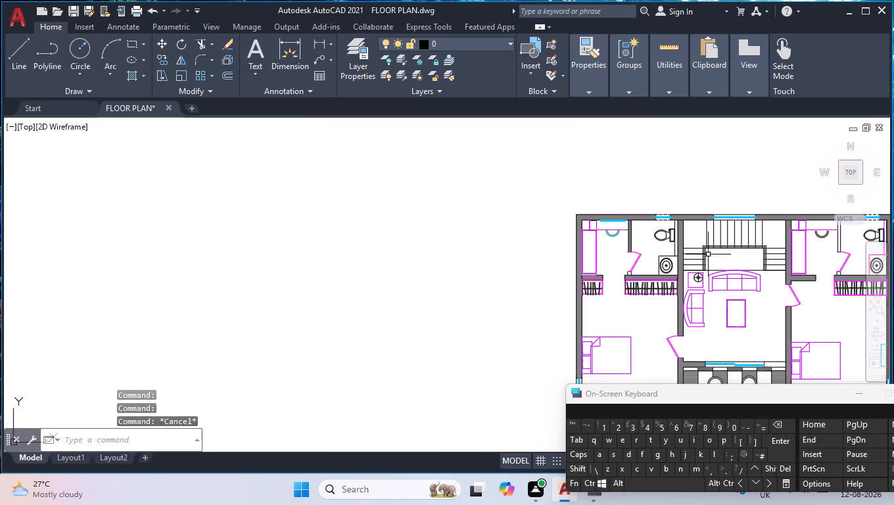
click(853, 173)
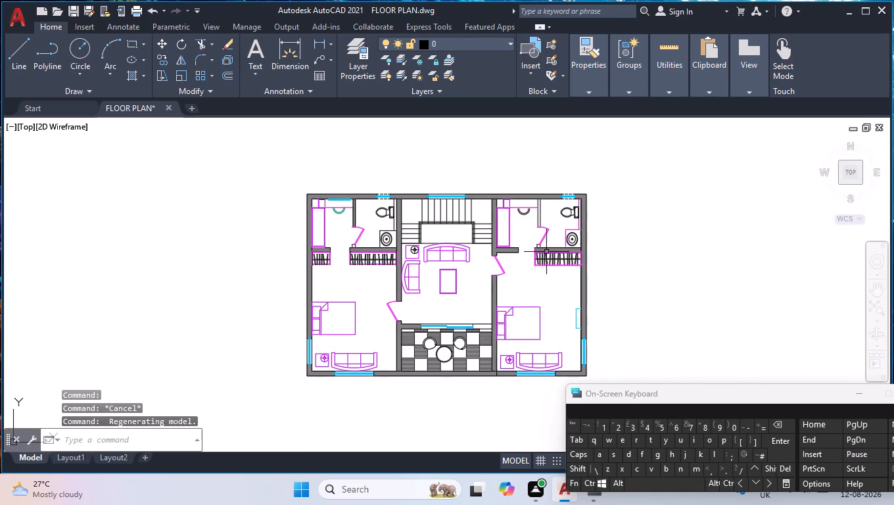
Switch the workspace to the Clean Screen display.
scroll(548, 283, up, 1)
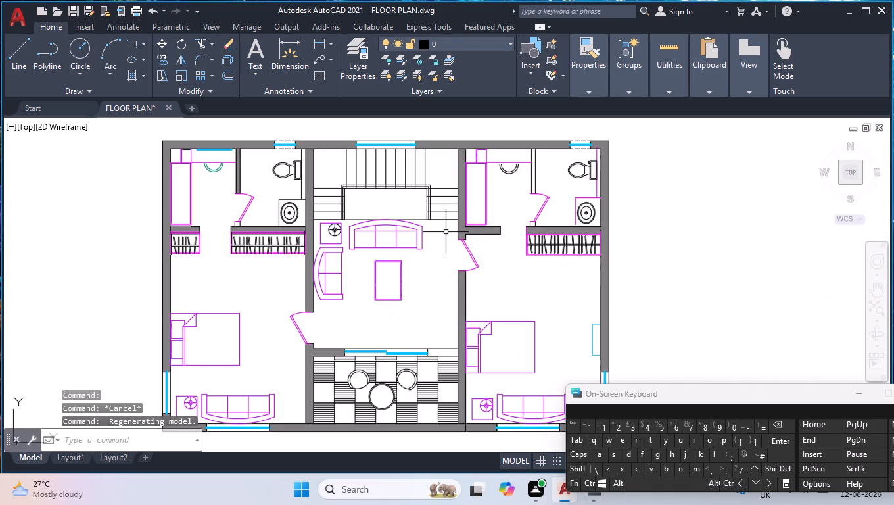
key(ctrl+0)
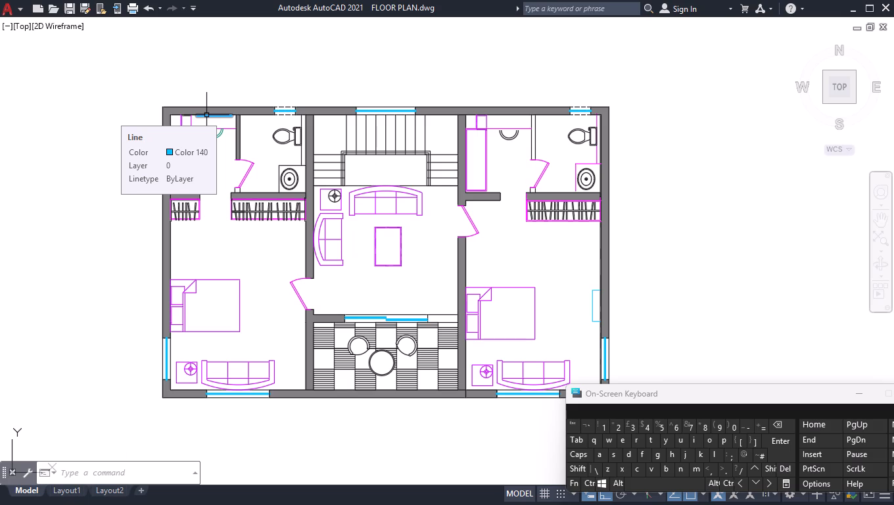
Draw a diagonal line from the staircase railing's upper-left inner corner to the stairwell's upper-left wall corner.
scroll(308, 107, up, 1)
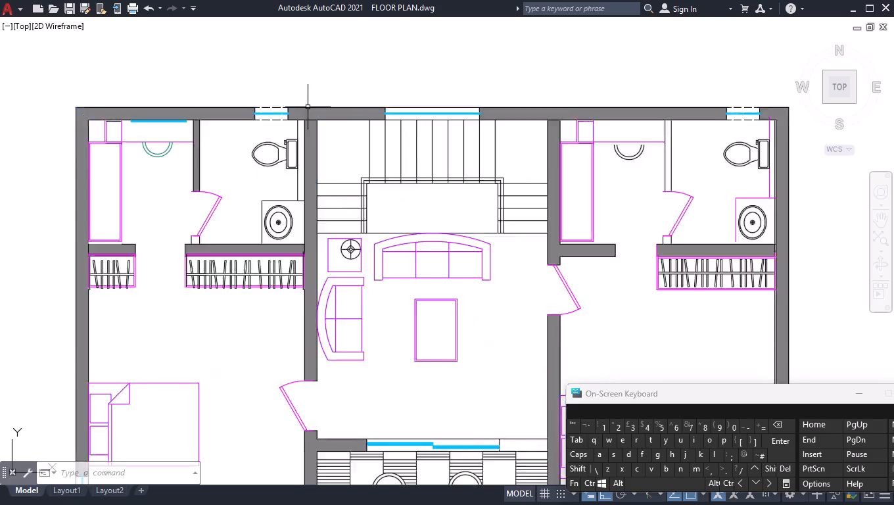
scroll(308, 107, up, 2)
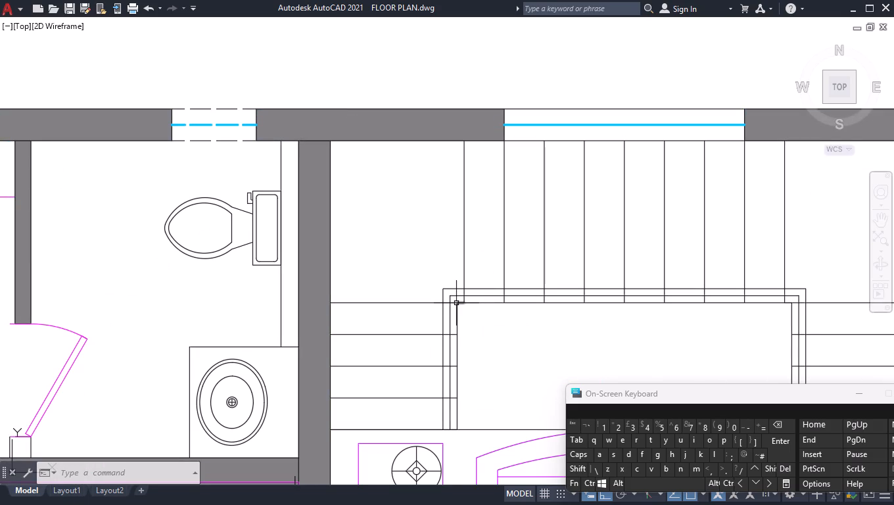
key(l)
key(Return)
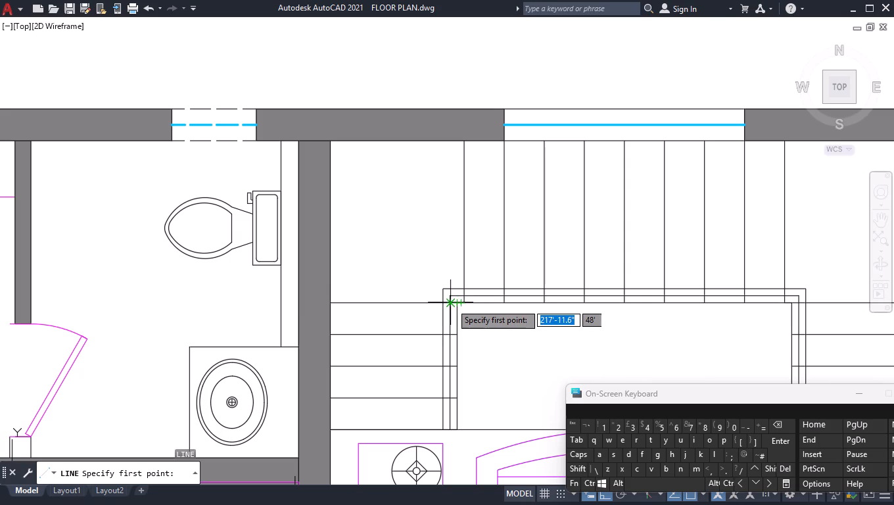
click(459, 302)
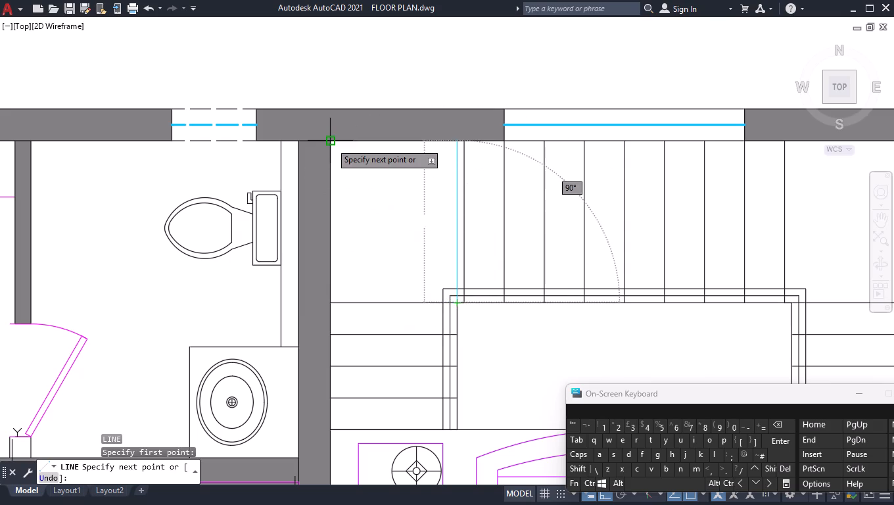
click(329, 143)
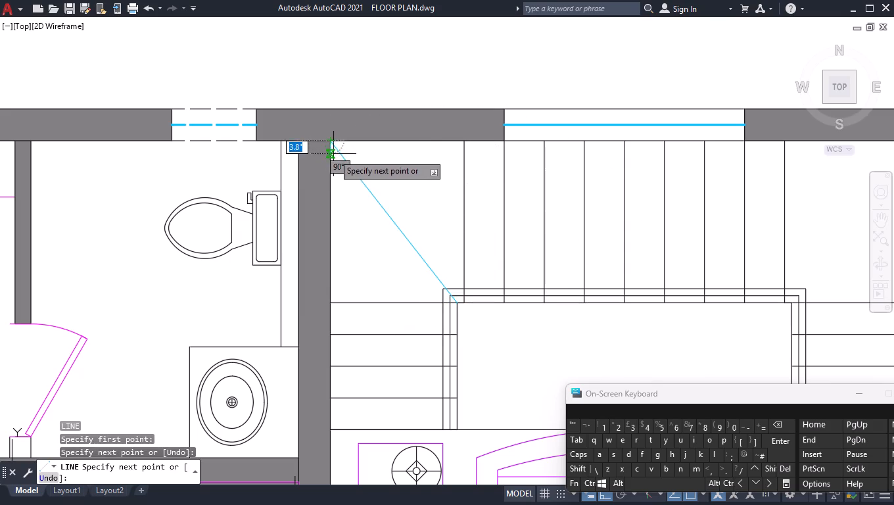
key(Escape)
Draw a diagonal line from the staircase railing's upper-right inner corner to the stairwell's upper-right wall corner.
scroll(751, 306, down, 2)
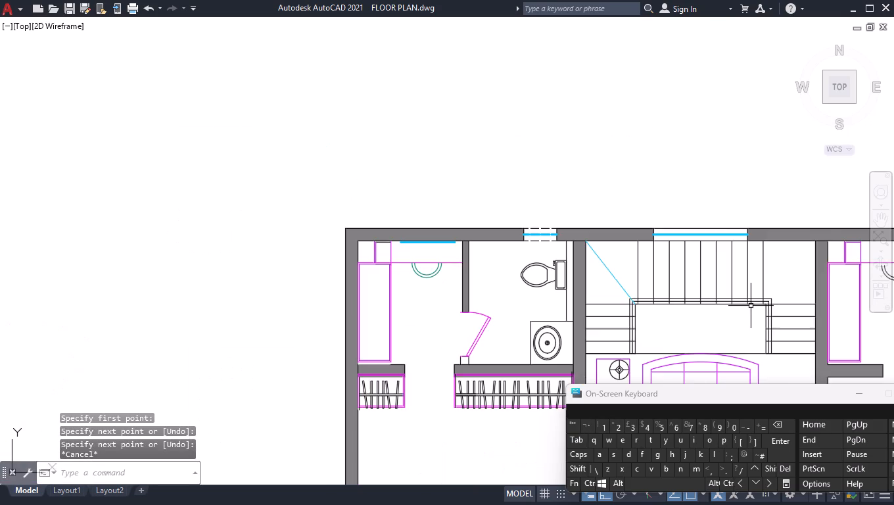
scroll(776, 302, up, 2)
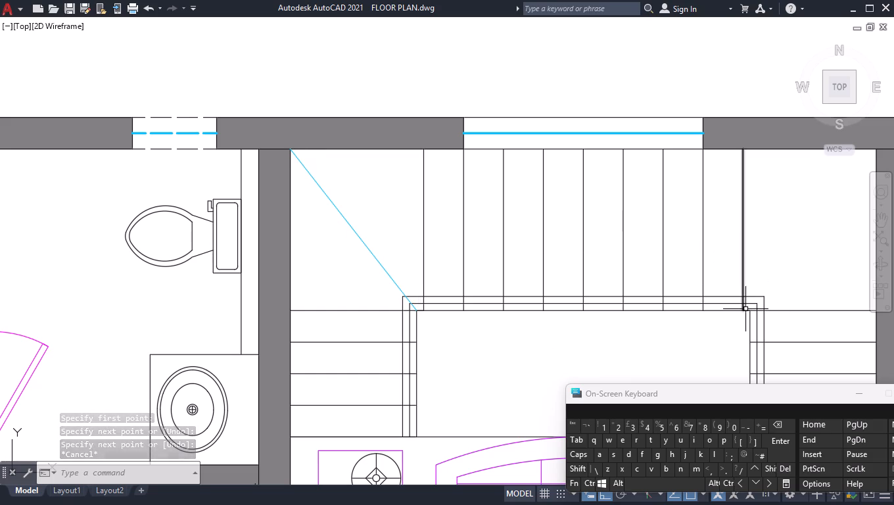
key(l)
key(Return)
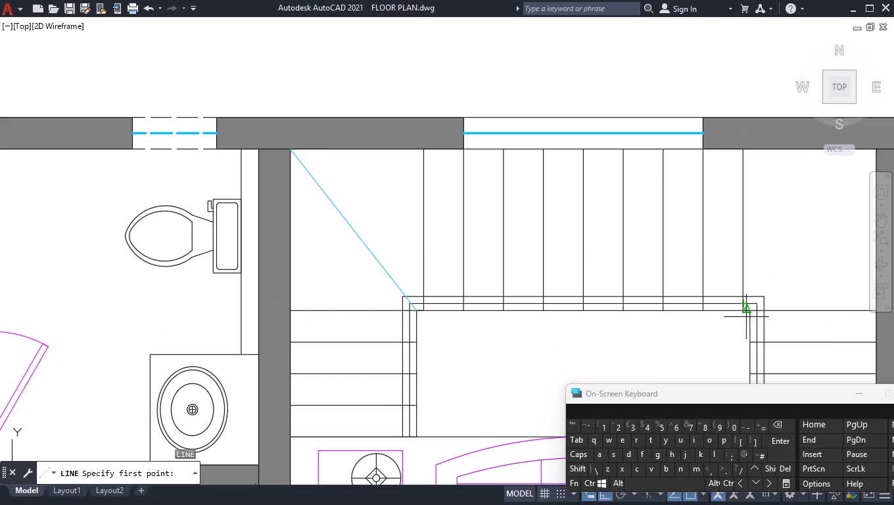
click(750, 314)
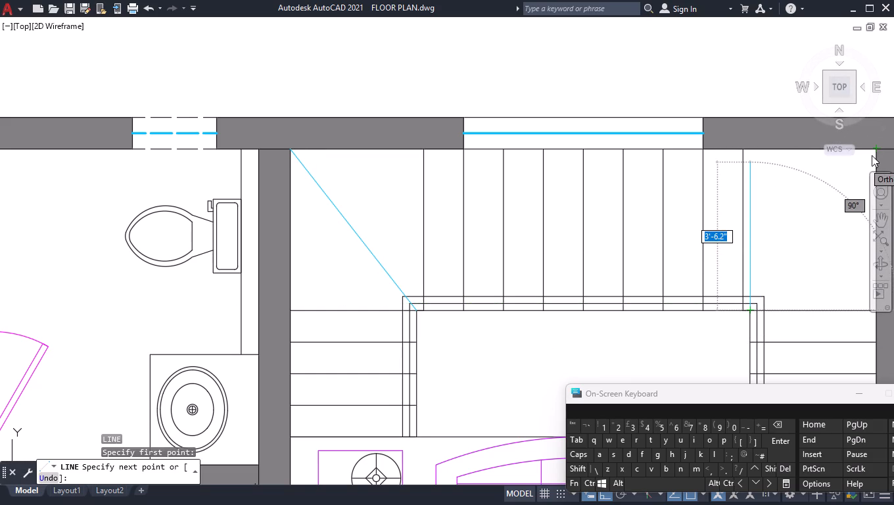
scroll(850, 180, down, 2)
scroll(867, 169, up, 3)
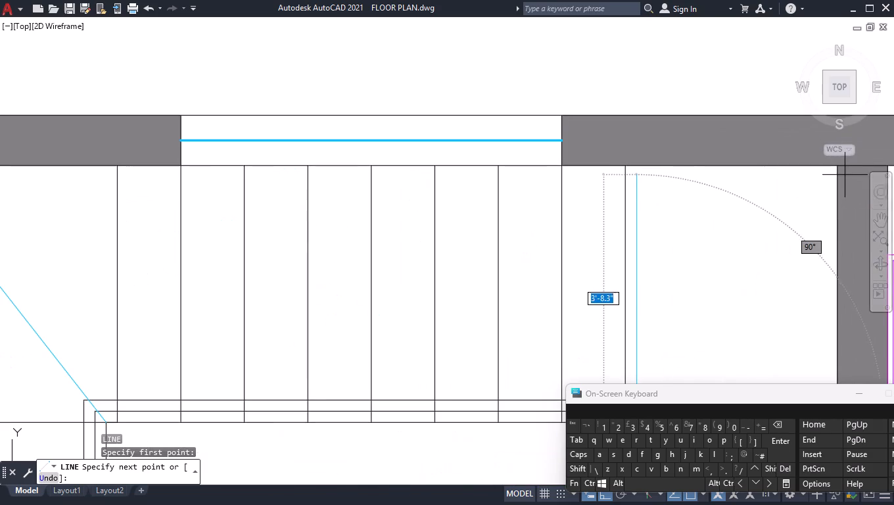
click(836, 169)
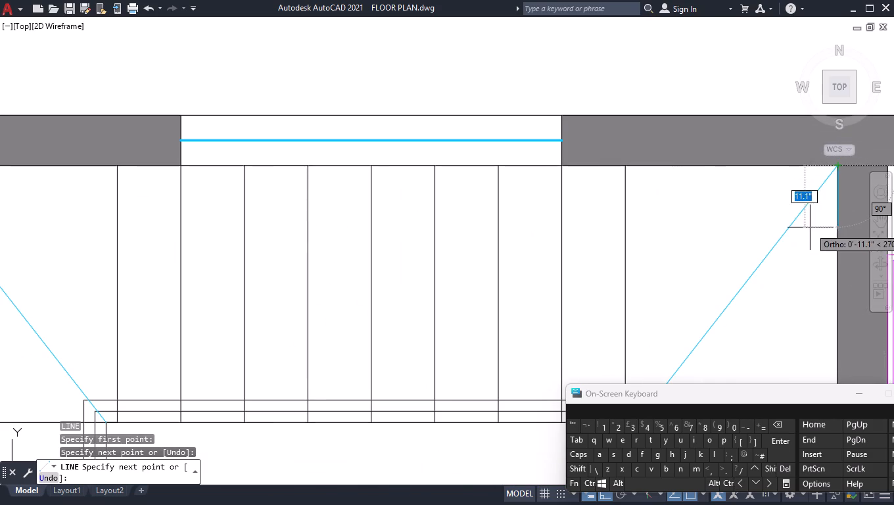
key(Escape)
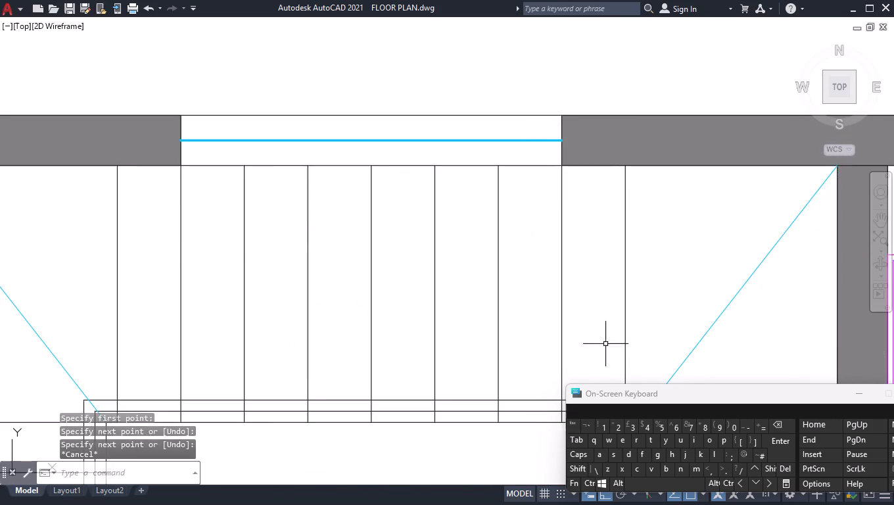
Draw a diagonal line across the open stairwell from the railing's upper-left inner corner to its lower-right inner corner.
scroll(605, 344, down, 4)
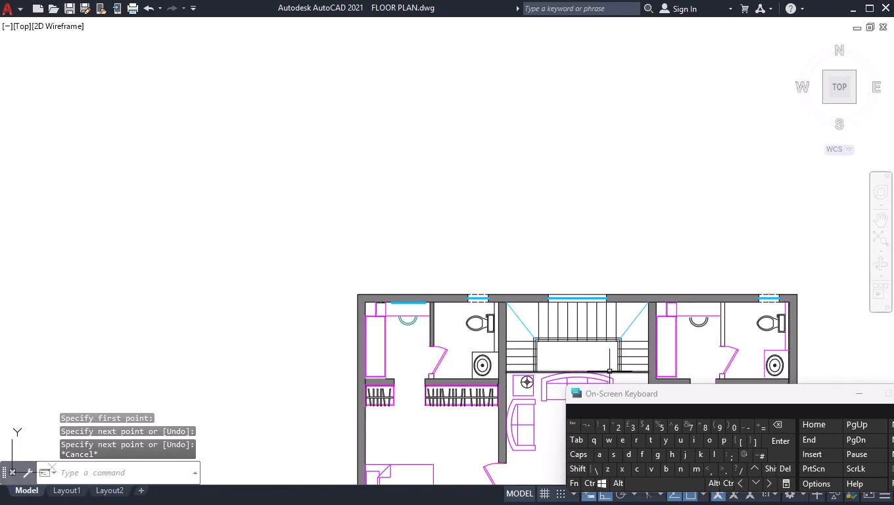
scroll(611, 372, up, 4)
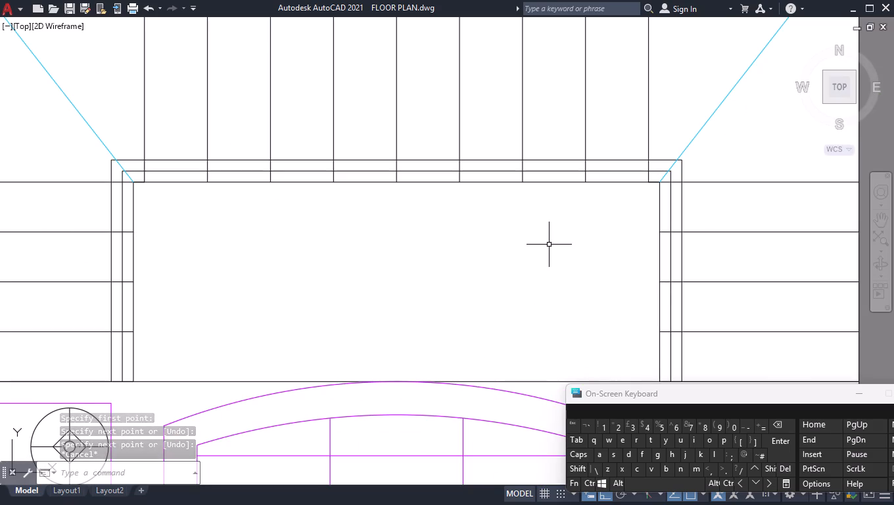
key(l)
key(Return)
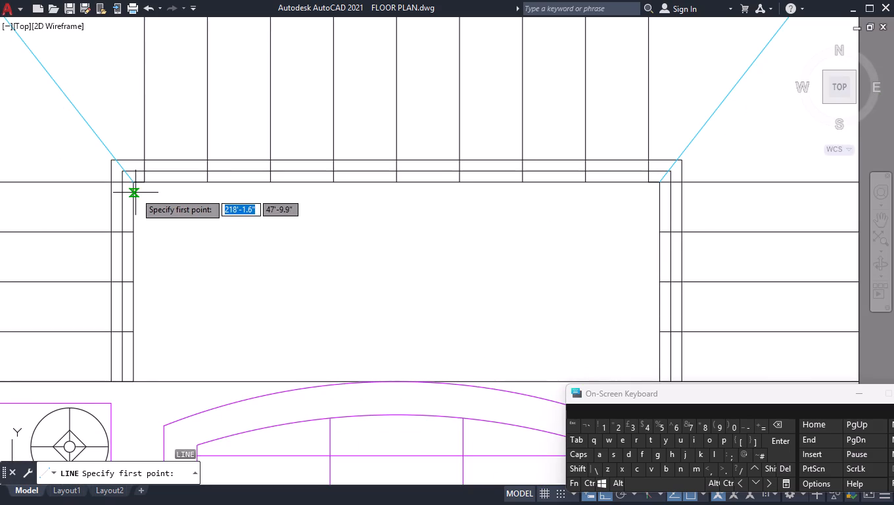
click(133, 183)
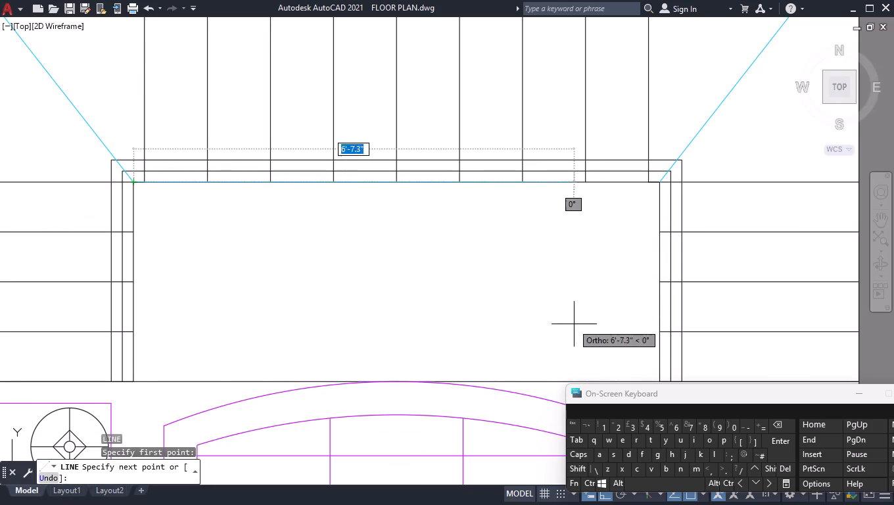
click(659, 380)
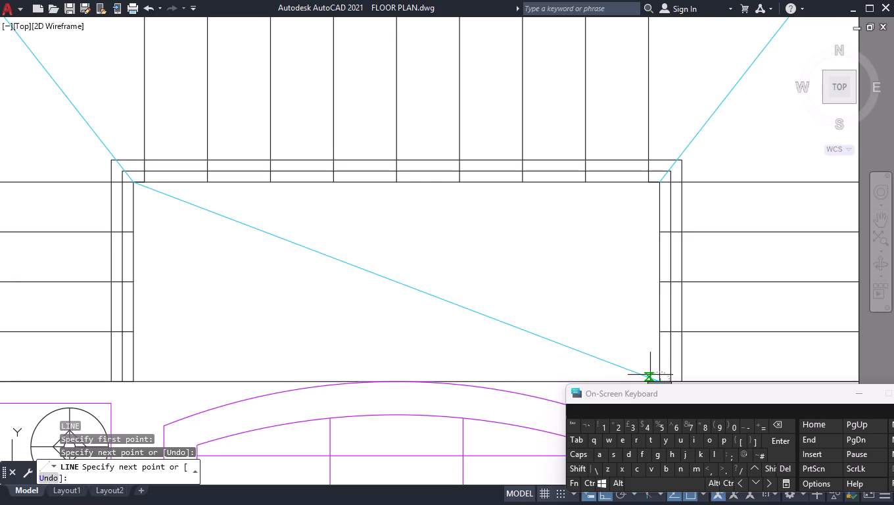
key(Delete)
key(Escape)
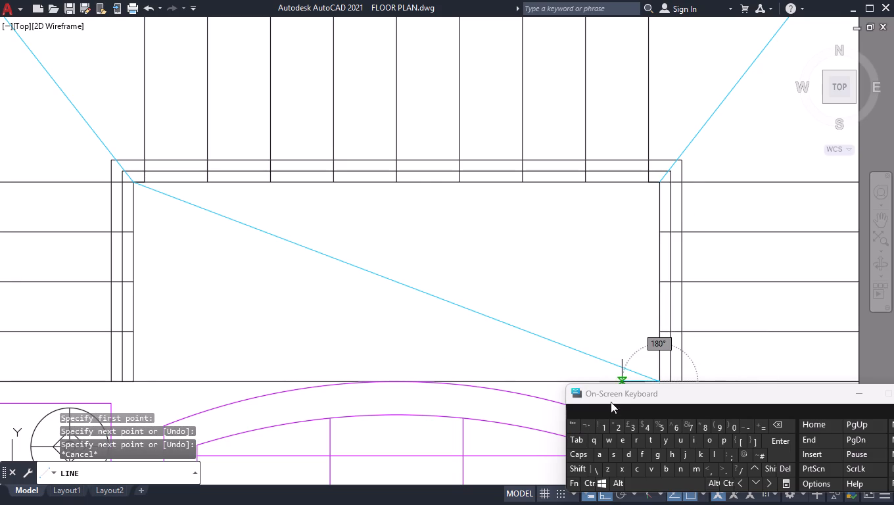
key(Escape)
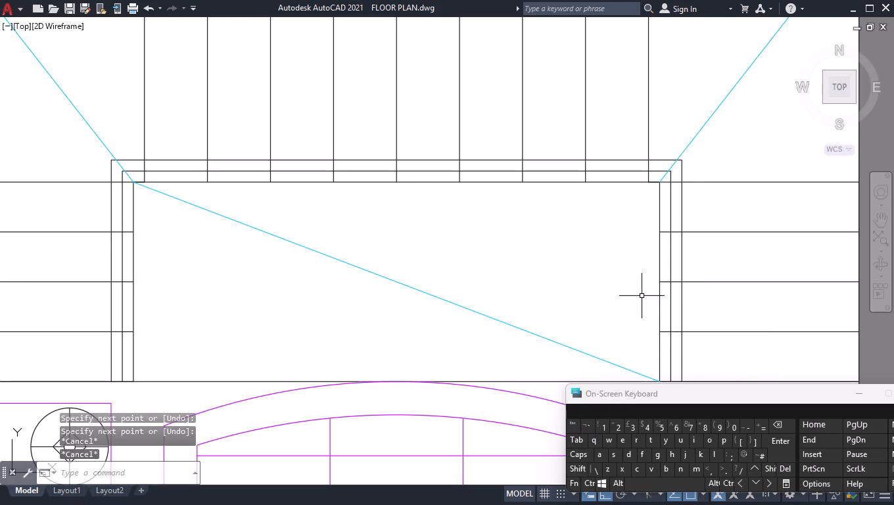
Draw the opposite diagonal across the stairwell from the railing's lower-left inner corner to its upper-right inner corner.
key(l)
key(Return)
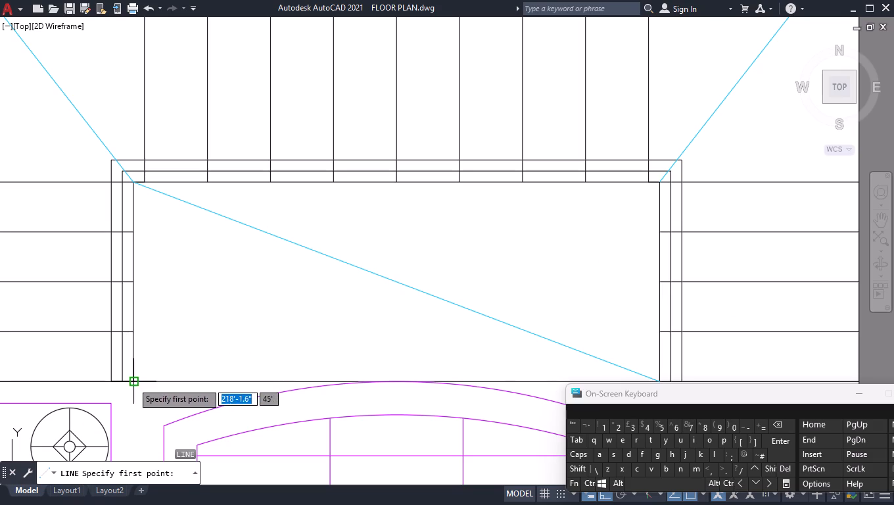
click(132, 382)
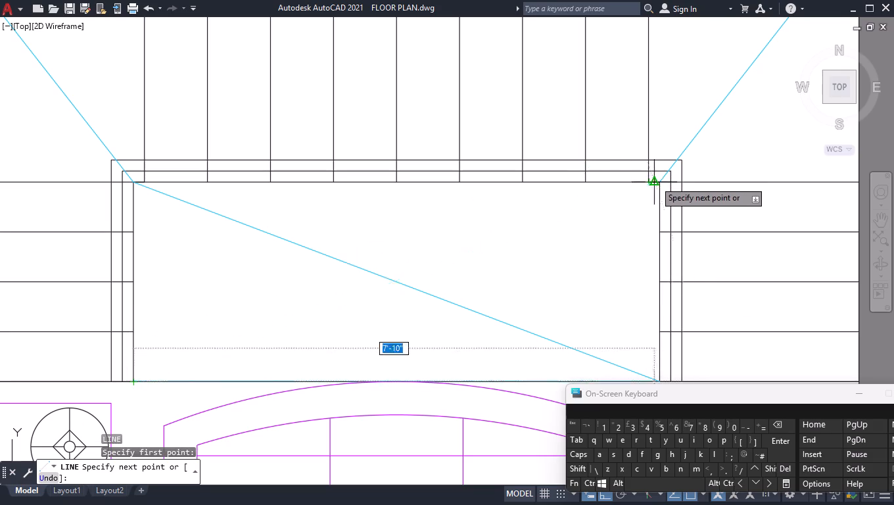
click(660, 186)
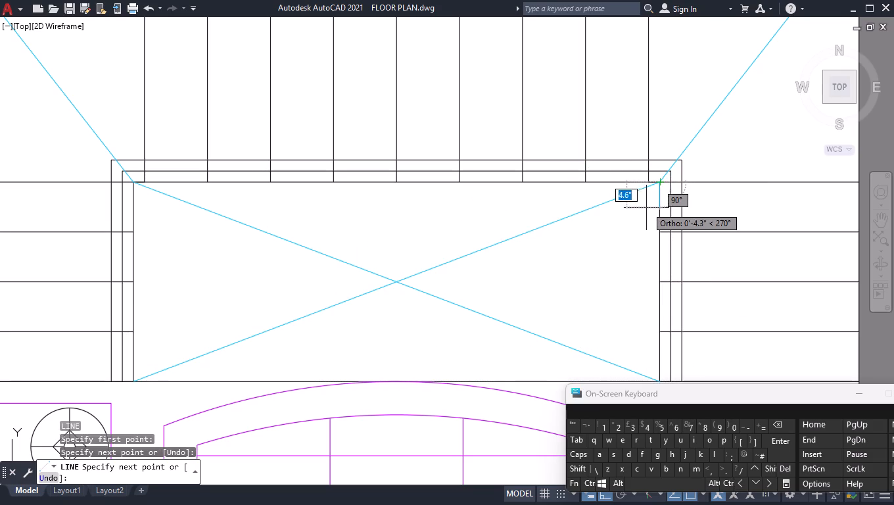
key(Escape)
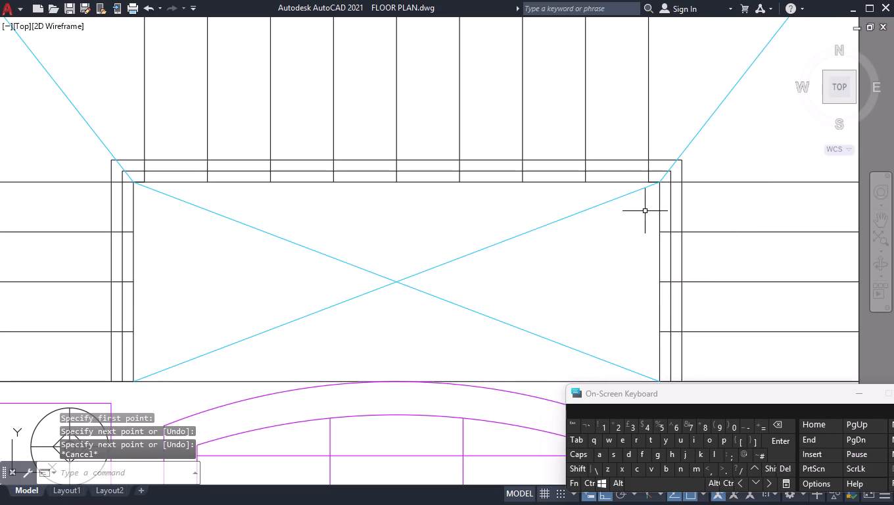
key(Escape)
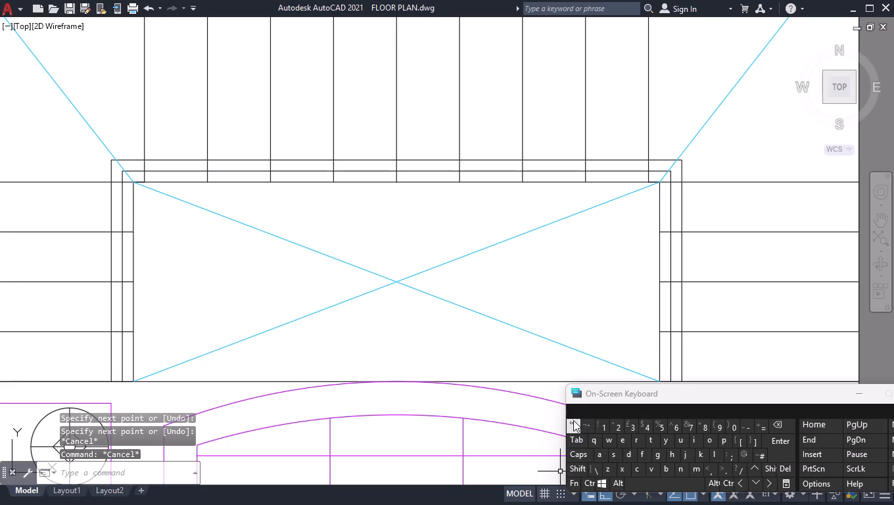
Switch to the Fuji window.
key(alt+Tab)
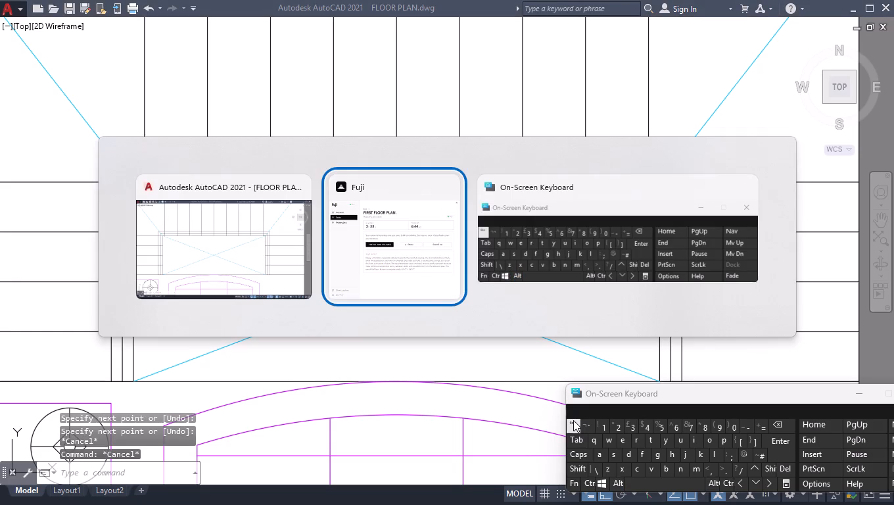
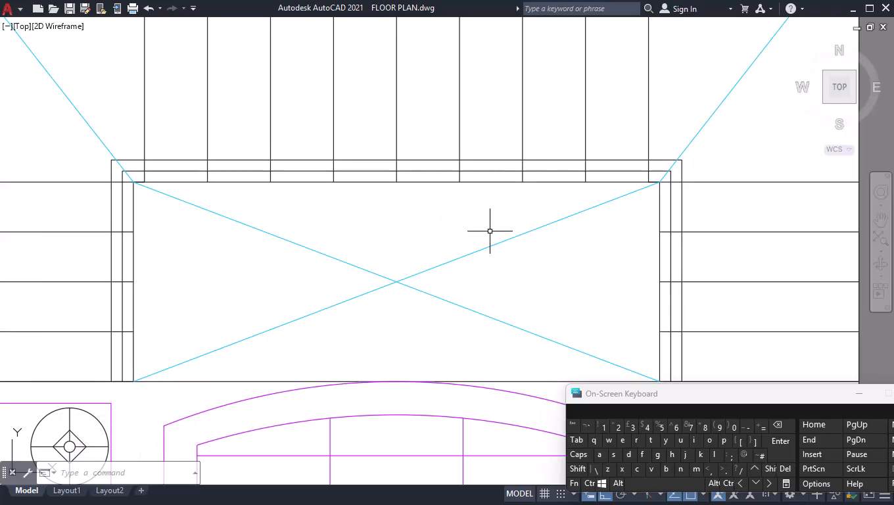
Change the linetype of the two crossing diagonals in the open stairwell to the dashed ACAD_ISO linetype.
click(496, 224)
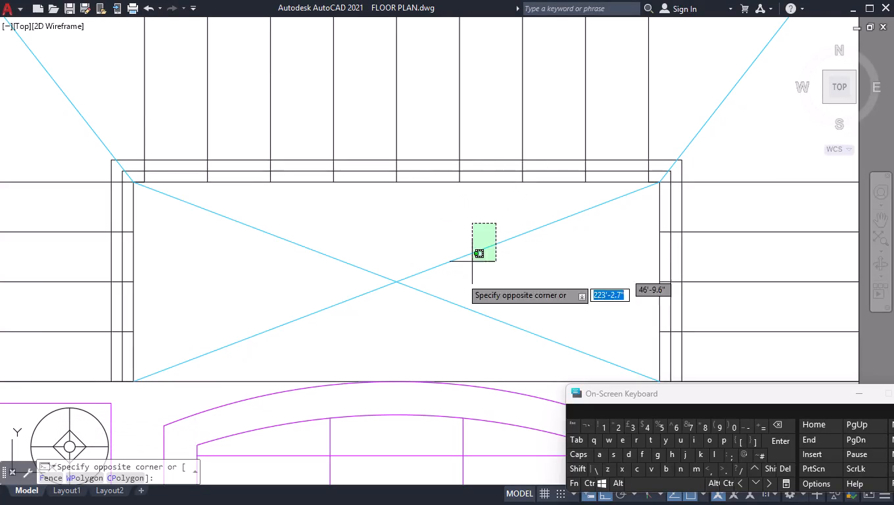
click(344, 319)
key(ctrl+1)
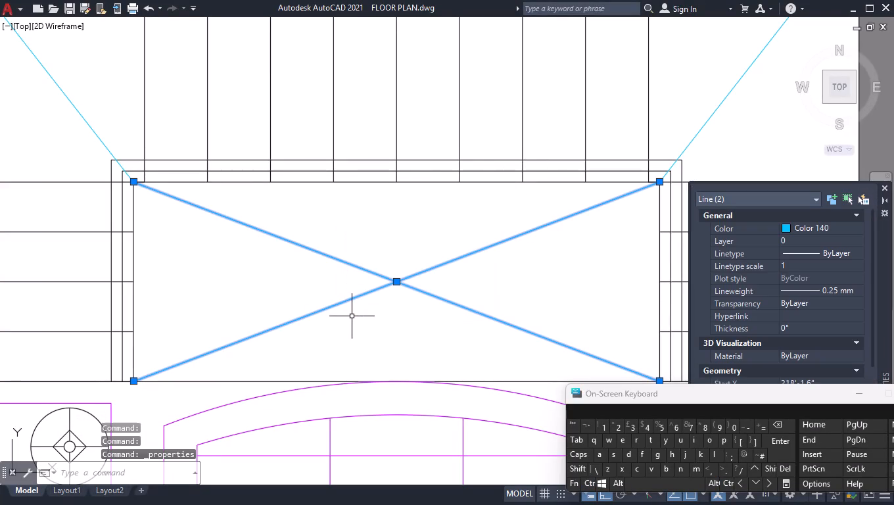
double_click(859, 256)
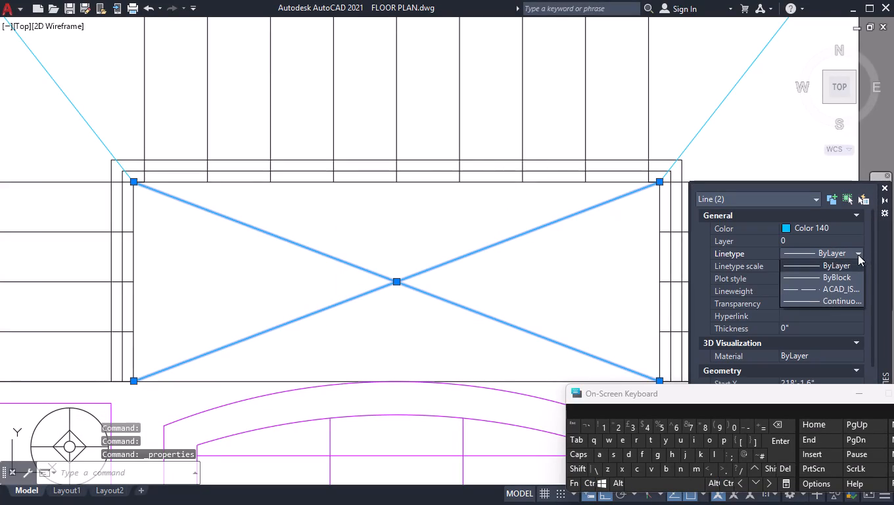
click(828, 287)
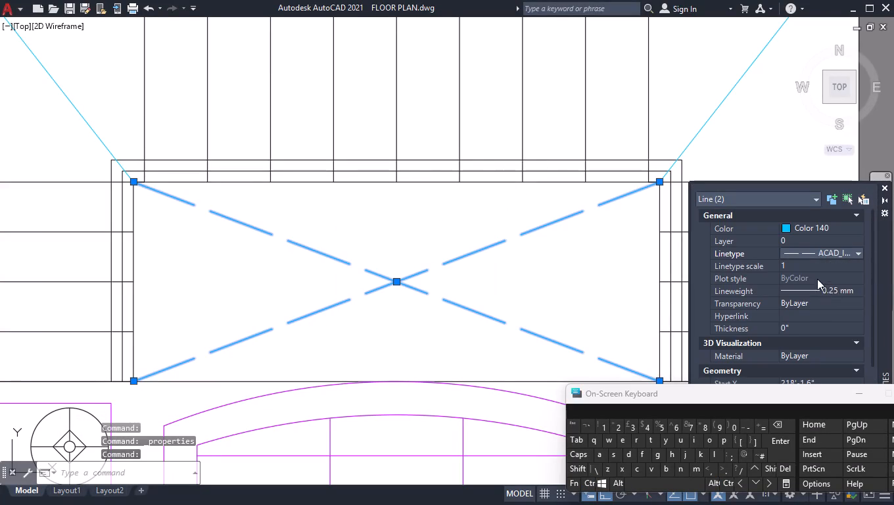
scroll(817, 278, down, 3)
scroll(780, 266, up, 3)
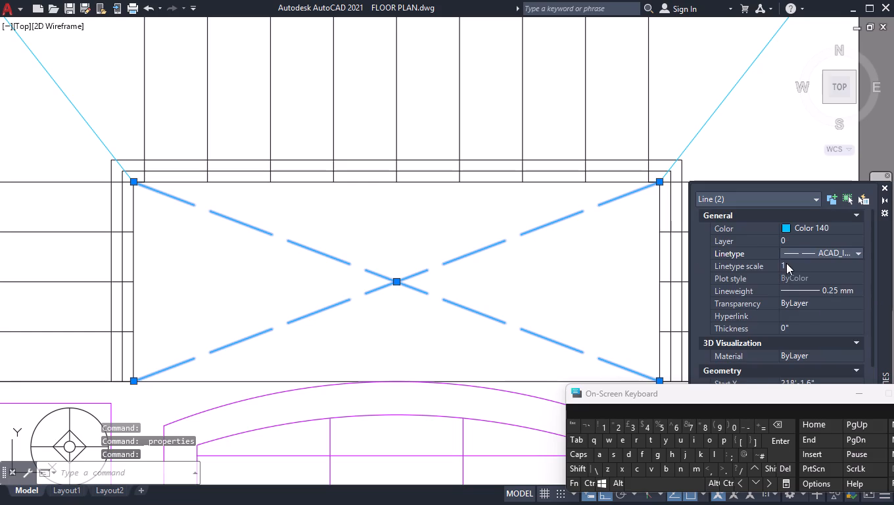
Set the crossing diagonals' linetype scale to 0.5, then refine it to 0.2.
click(798, 267)
text(0.5)
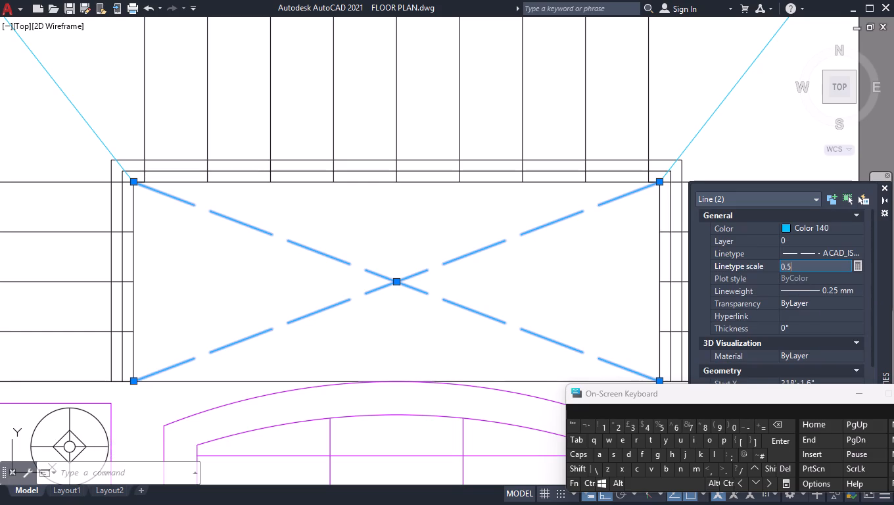
key(Return)
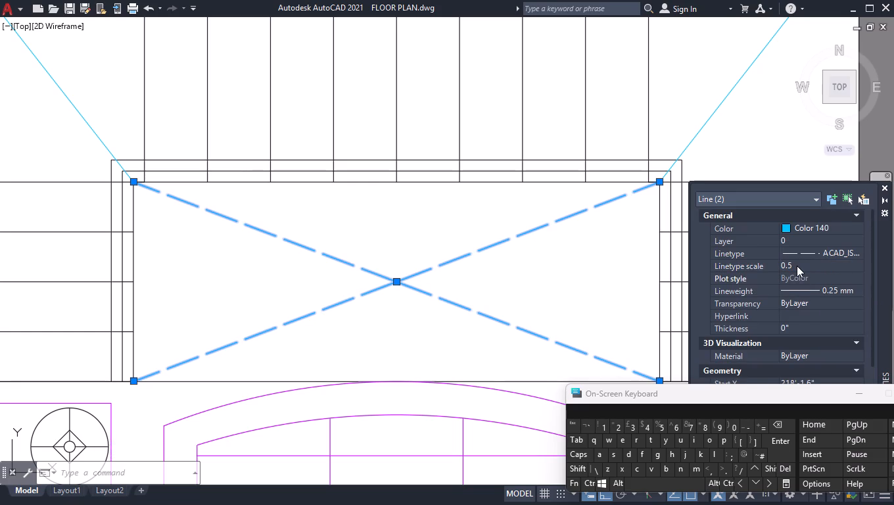
click(809, 264)
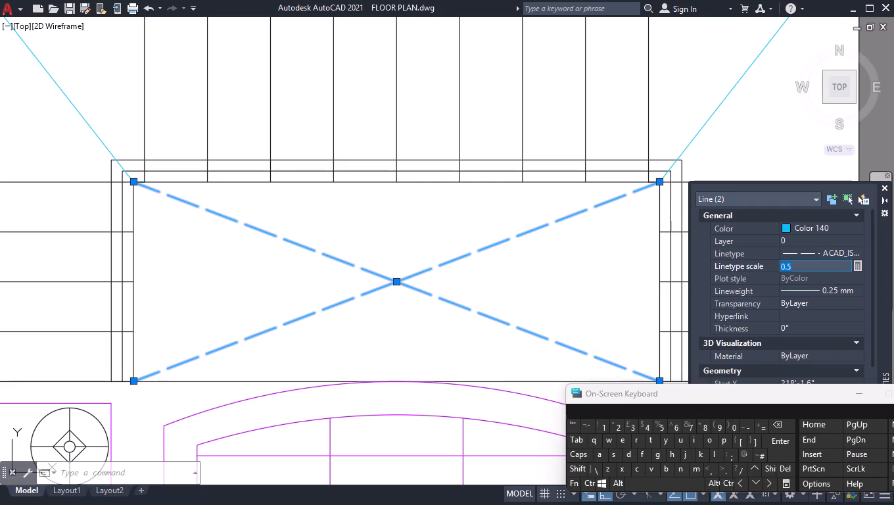
text(0.2)
key(Return)
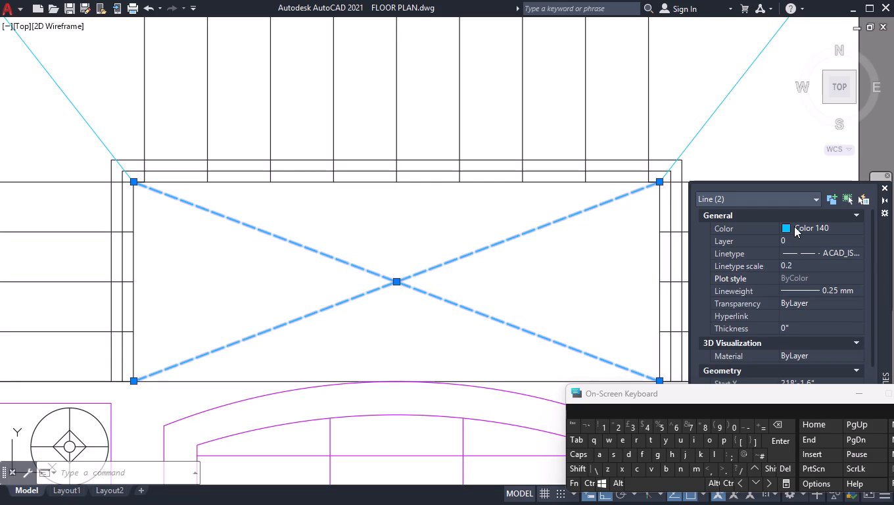
Set the colour of all four stair diagonals, the two crossing and the two outer ones, to White.
click(794, 226)
click(722, 102)
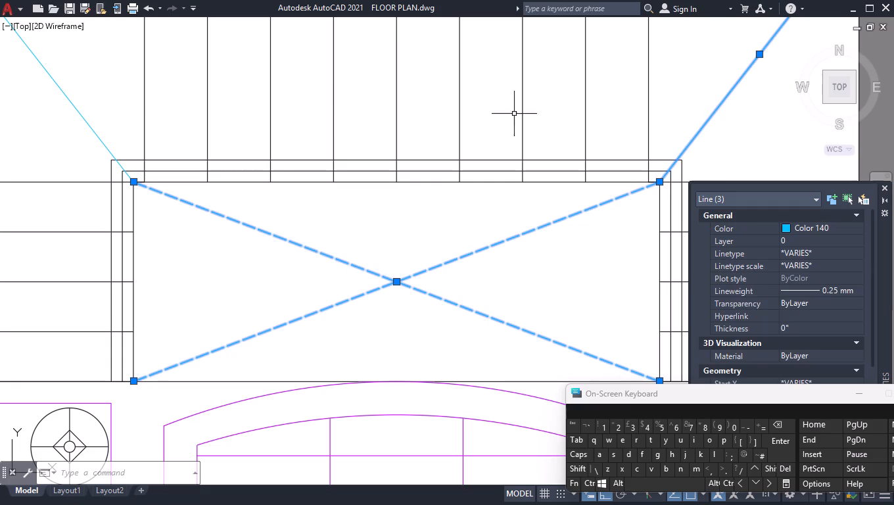
click(77, 113)
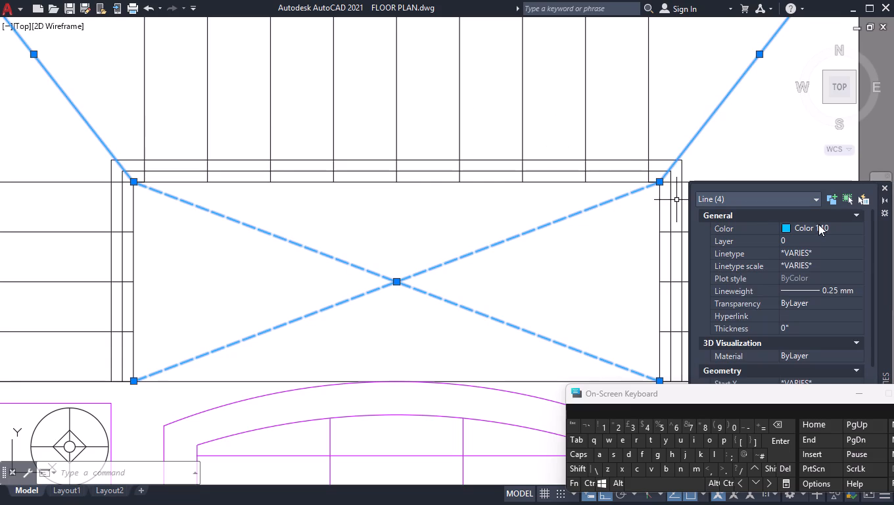
click(819, 226)
click(825, 226)
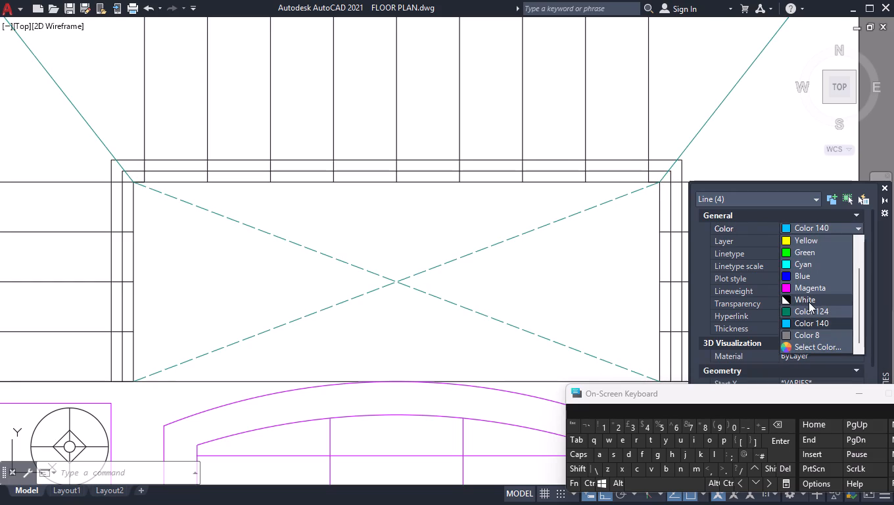
click(809, 300)
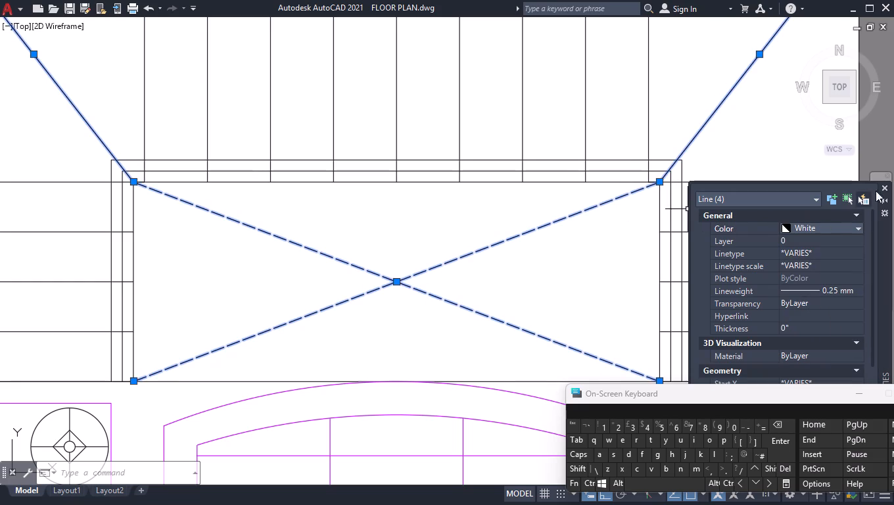
click(884, 189)
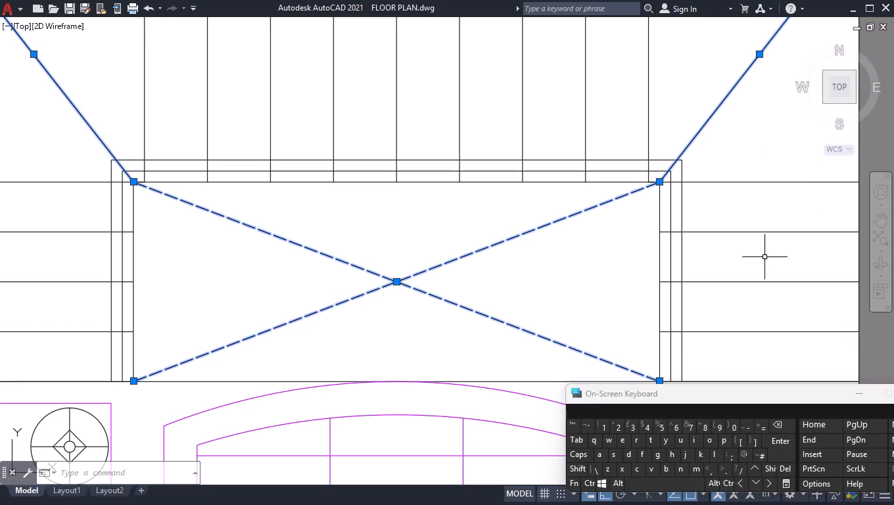
key(Escape)
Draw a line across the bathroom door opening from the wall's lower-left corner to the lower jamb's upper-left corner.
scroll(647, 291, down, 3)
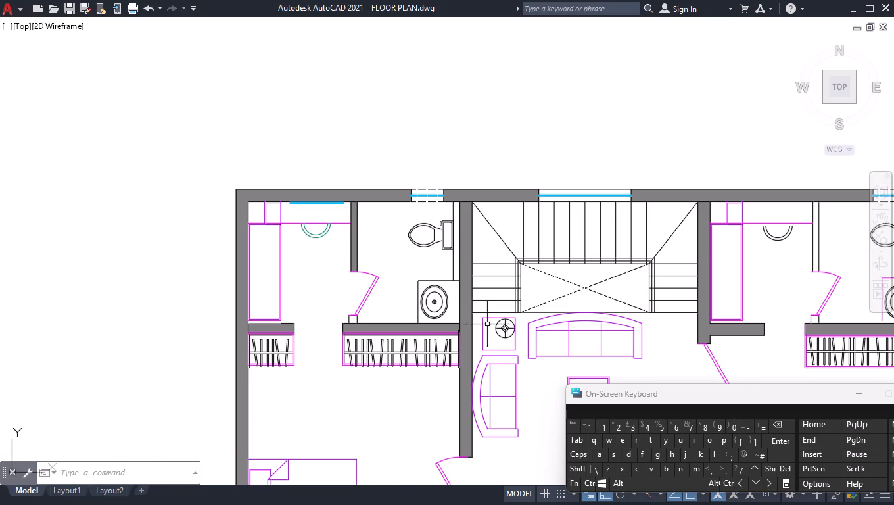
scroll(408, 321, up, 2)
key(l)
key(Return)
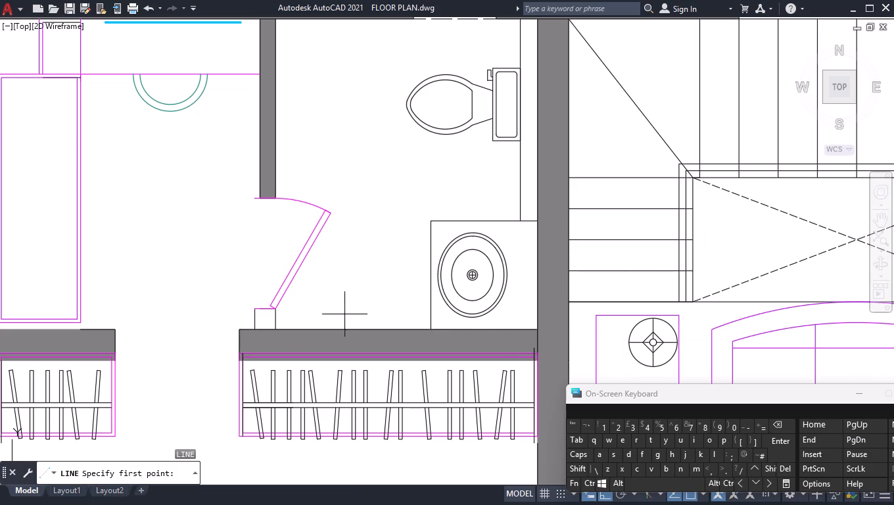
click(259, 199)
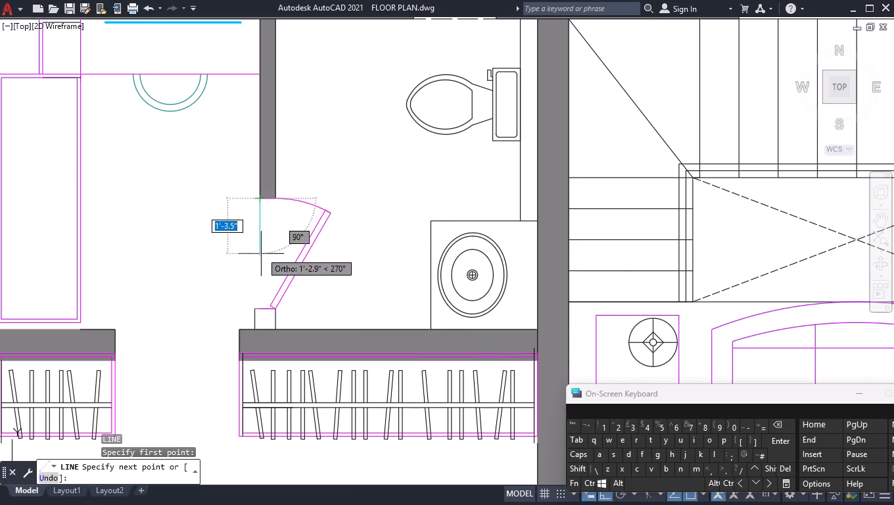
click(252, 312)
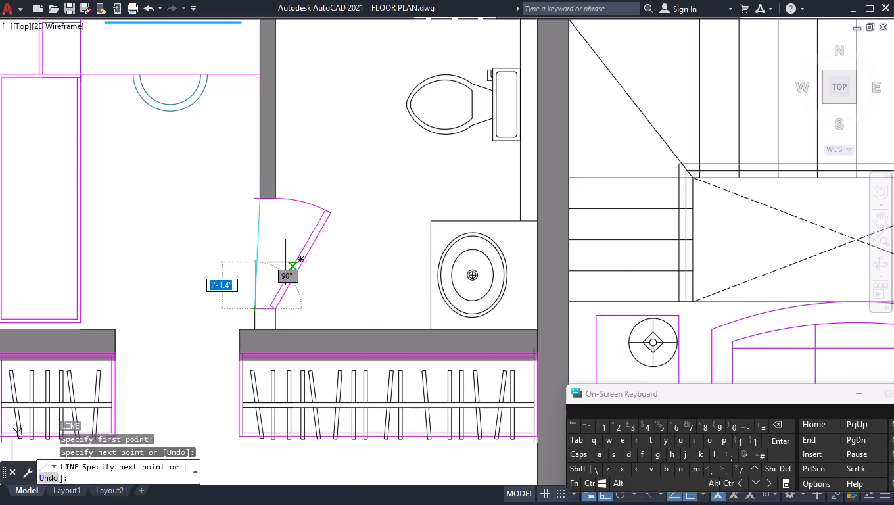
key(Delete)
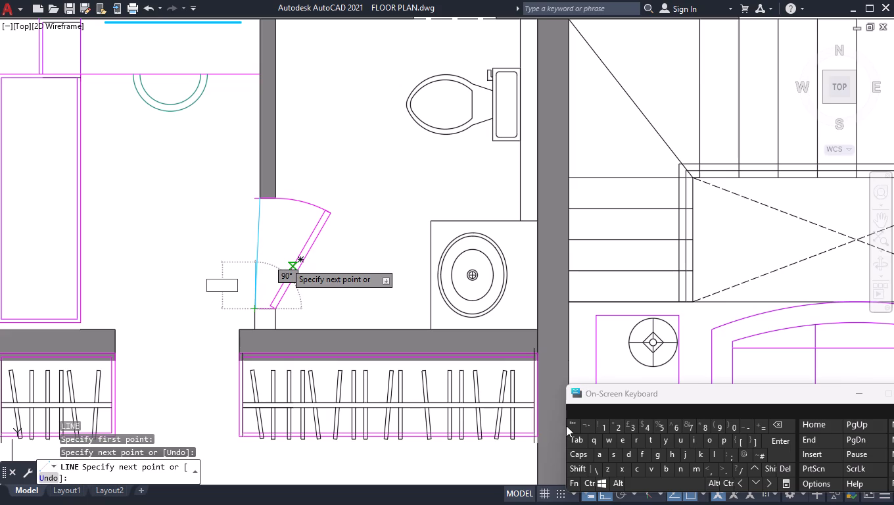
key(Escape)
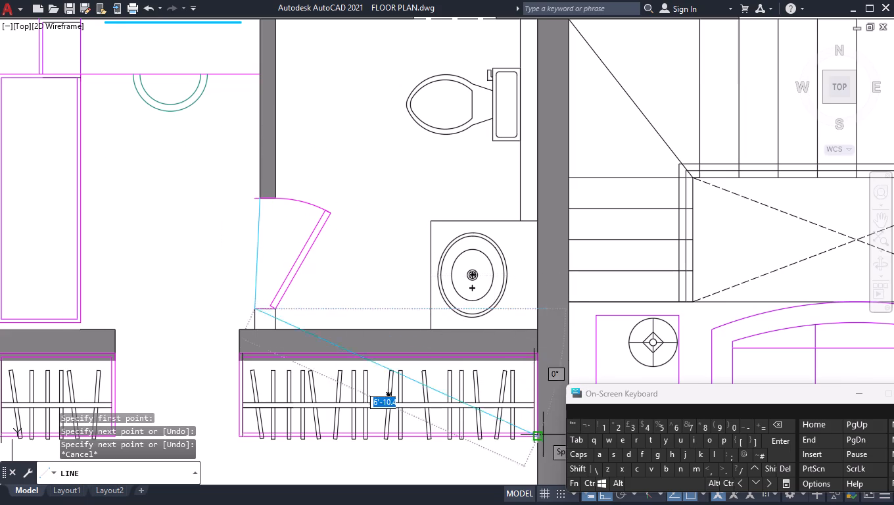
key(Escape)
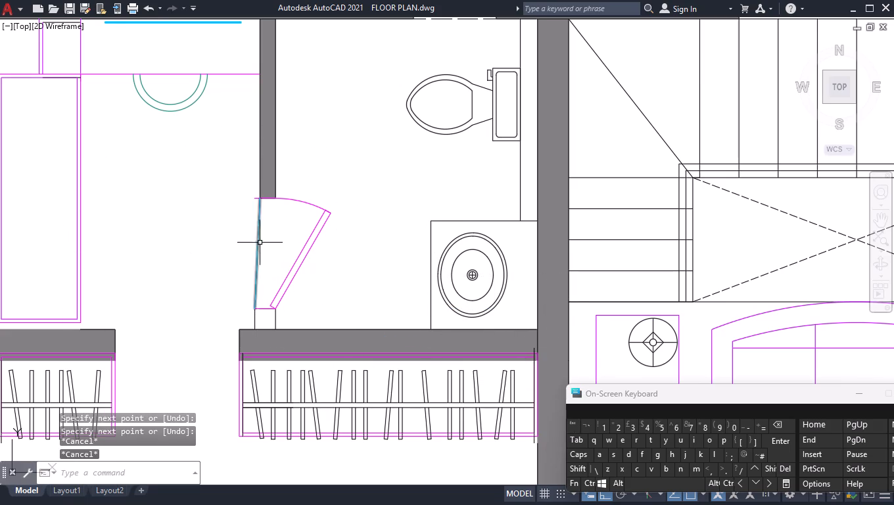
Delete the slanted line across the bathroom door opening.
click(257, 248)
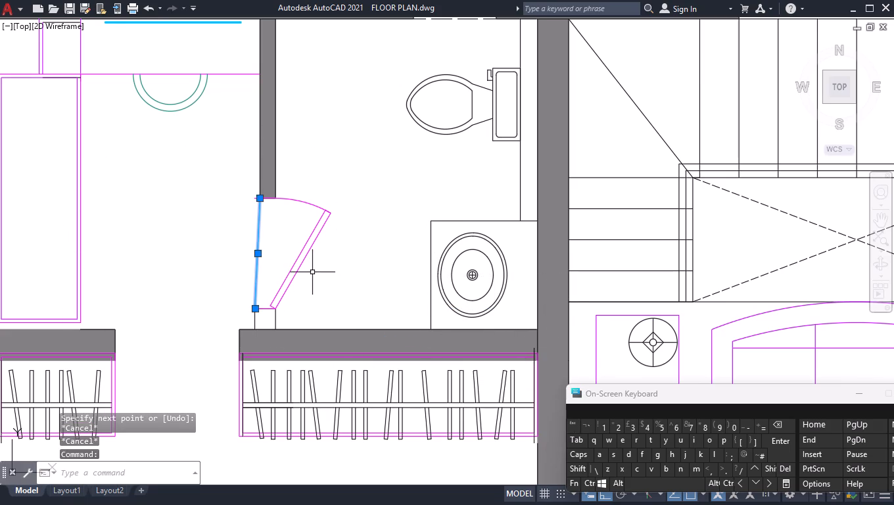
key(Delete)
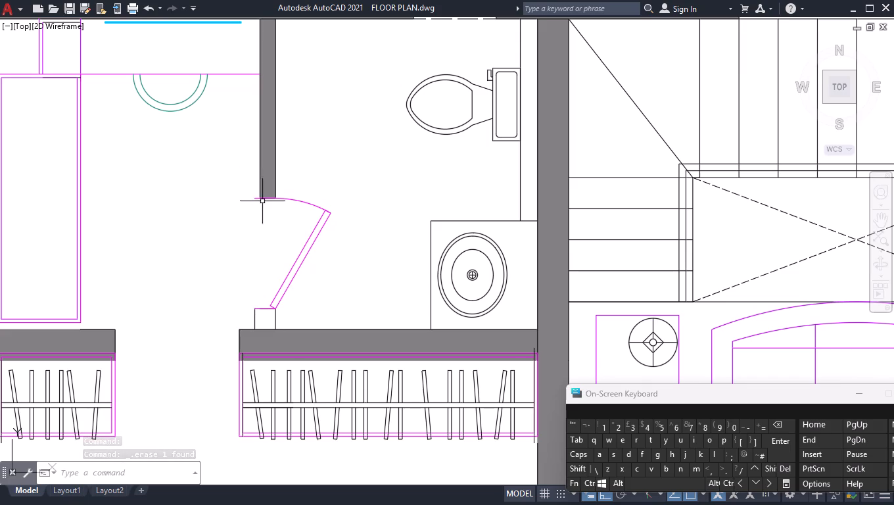
Extend the wall's left edge line down across the bathroom door opening to the lower jamb.
text(ex)
key(Return)
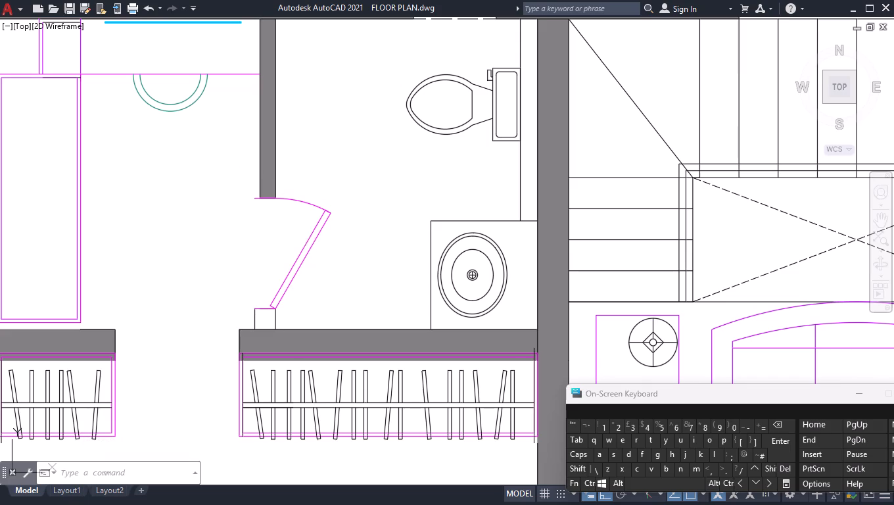
click(260, 190)
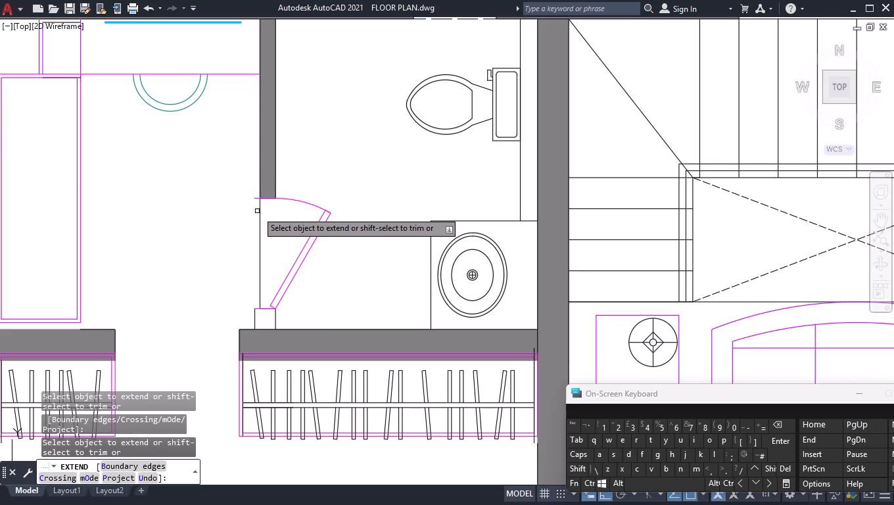
key(Delete)
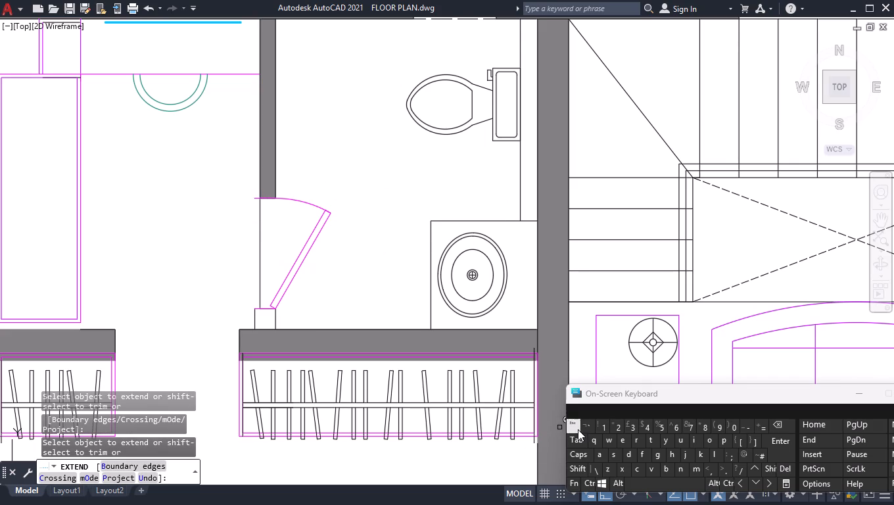
key(Escape)
Hatch the bathroom floor with the ANGLE pattern, using the area around the toilet and washbasin counter.
scroll(394, 165, down, 1)
key(ctrl+0)
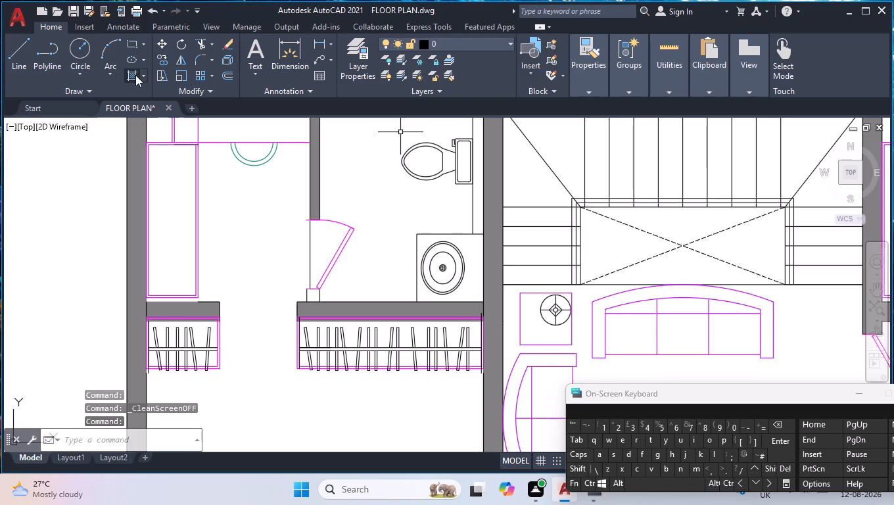
click(135, 75)
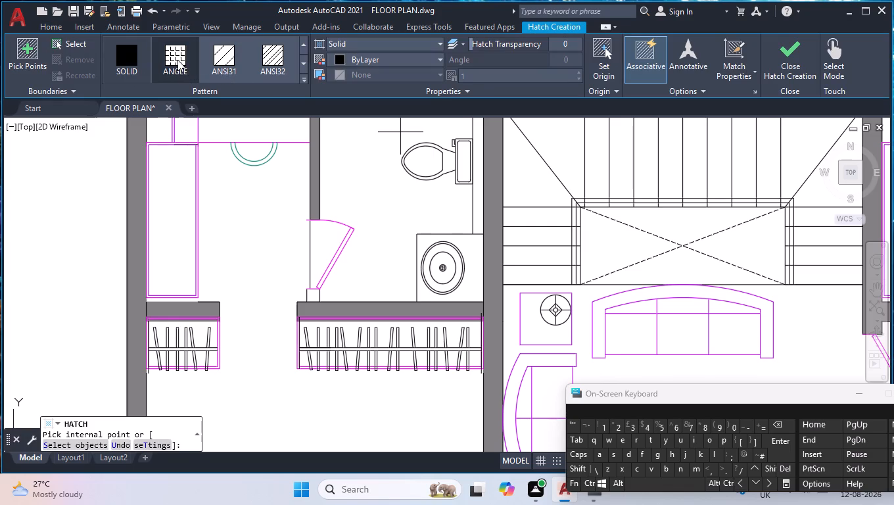
click(177, 60)
click(348, 155)
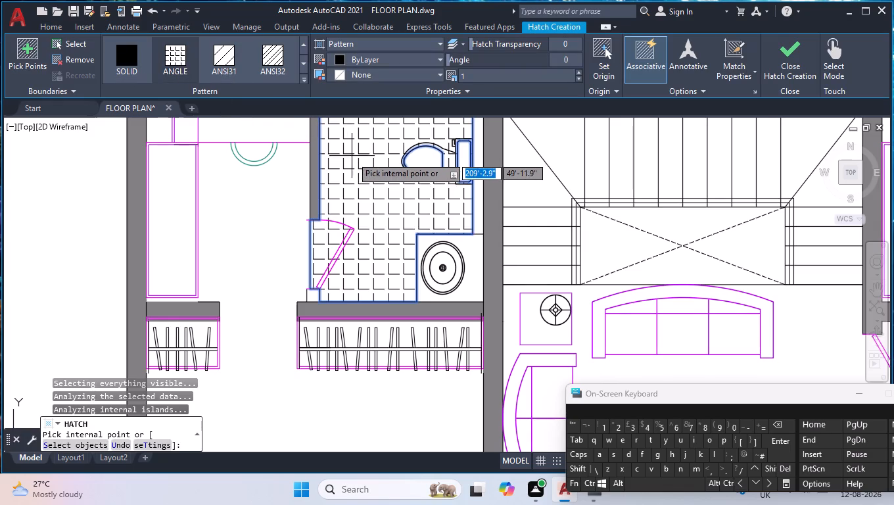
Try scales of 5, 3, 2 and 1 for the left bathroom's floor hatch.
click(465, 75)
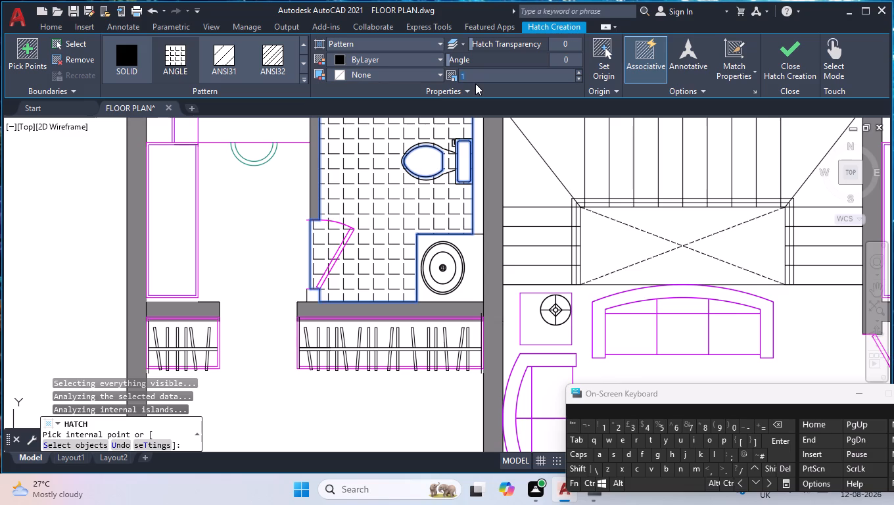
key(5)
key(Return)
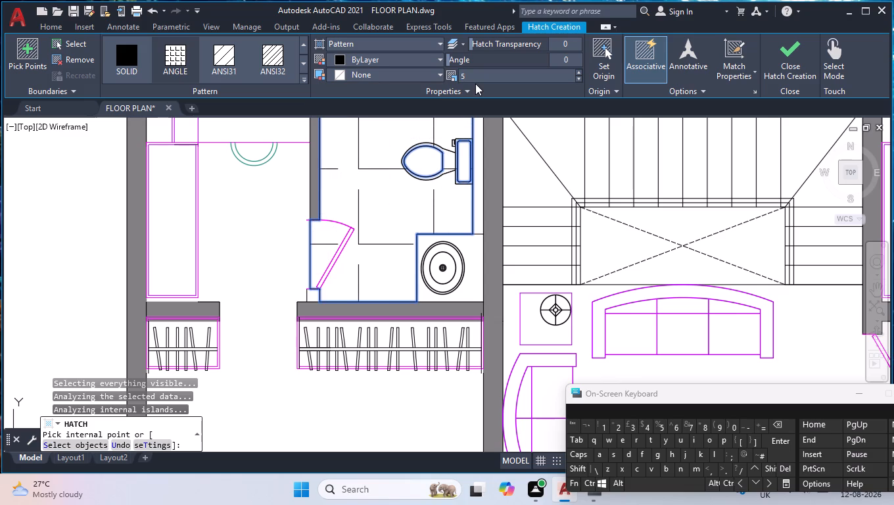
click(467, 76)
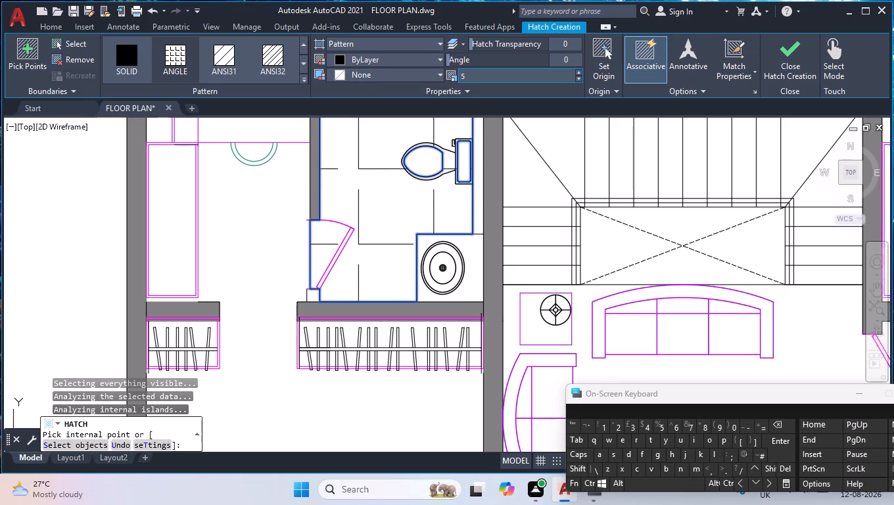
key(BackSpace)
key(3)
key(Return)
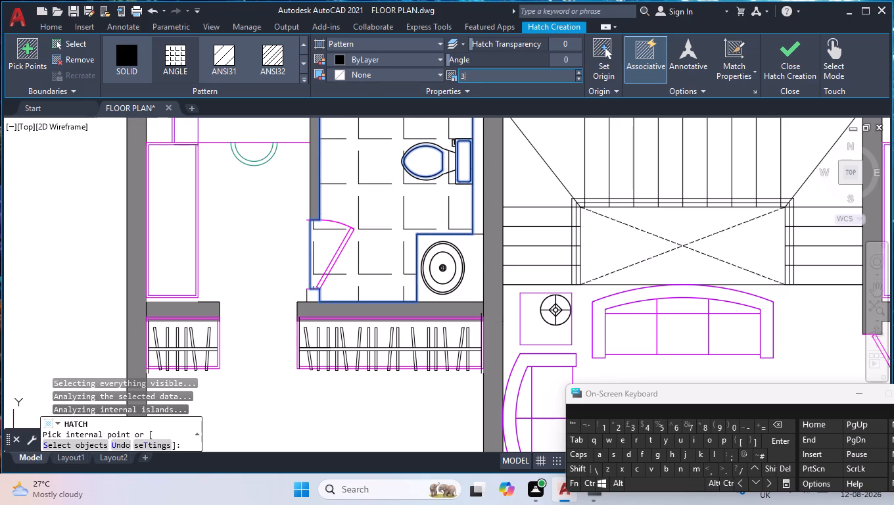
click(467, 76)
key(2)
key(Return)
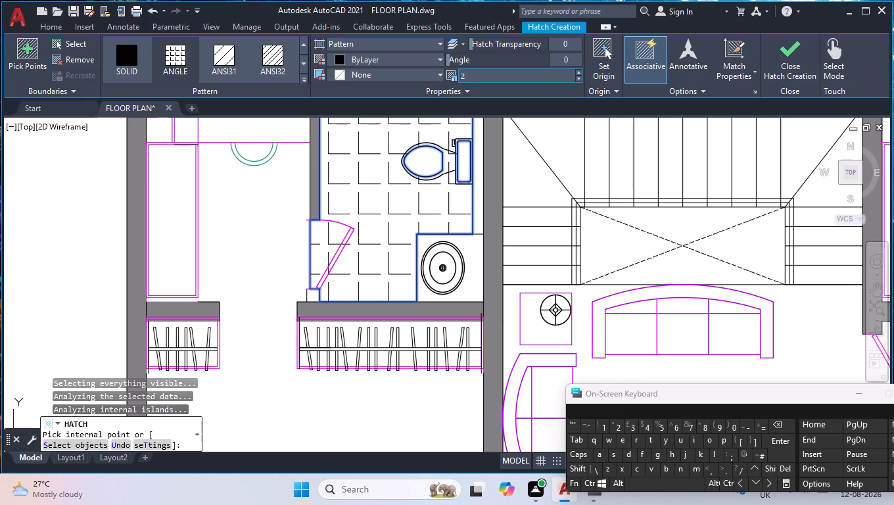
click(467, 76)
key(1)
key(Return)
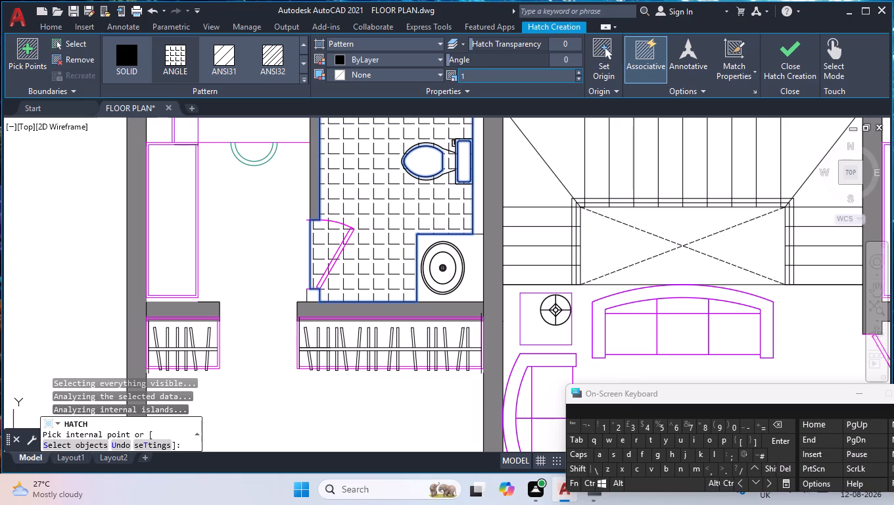
Set the left bathroom's floor hatch scale to 2 and finish the hatch.
click(467, 76)
key(2)
key(Return)
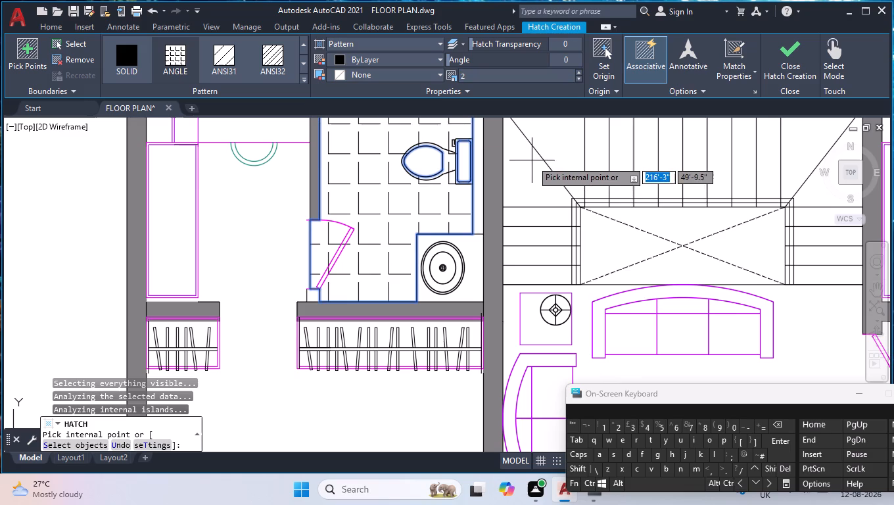
key(Return)
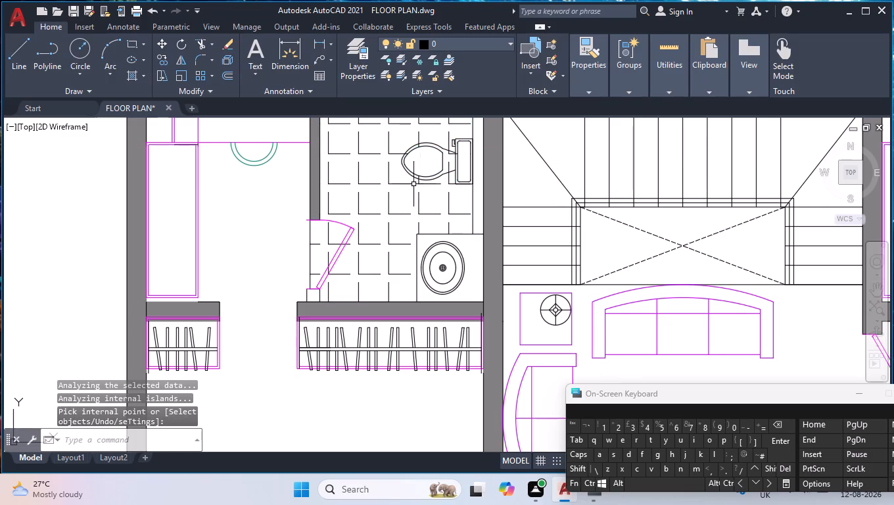
Move the two chair arcs in the right bedroom's dressing area up about 2" onto the desk's edge line.
scroll(436, 162, down, 4)
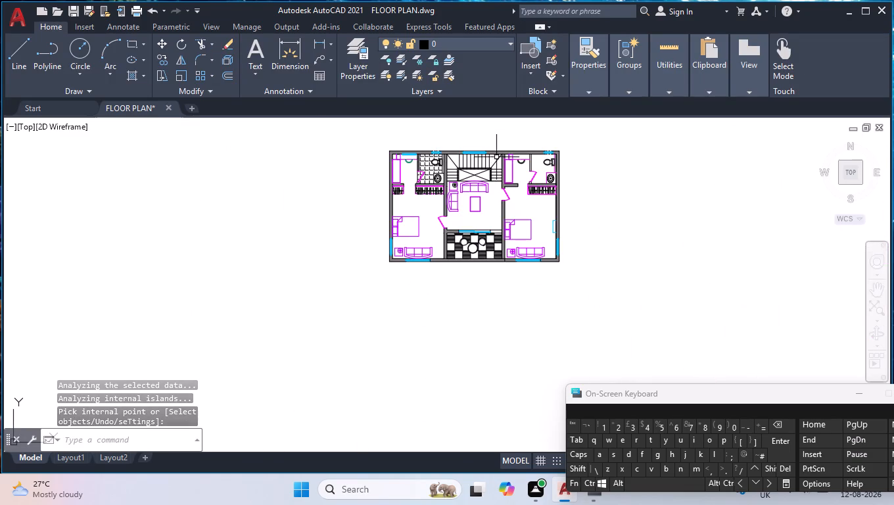
scroll(534, 166, up, 5)
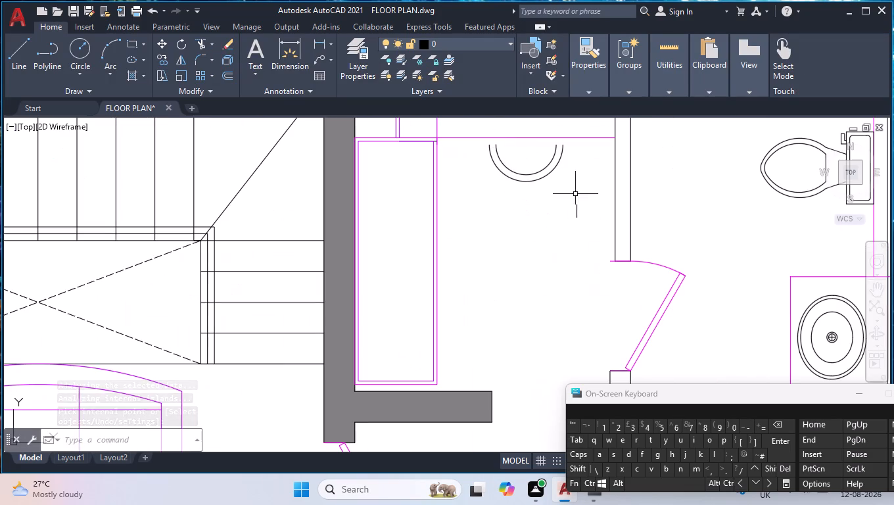
drag(579, 200, 577, 194)
click(531, 164)
click(527, 145)
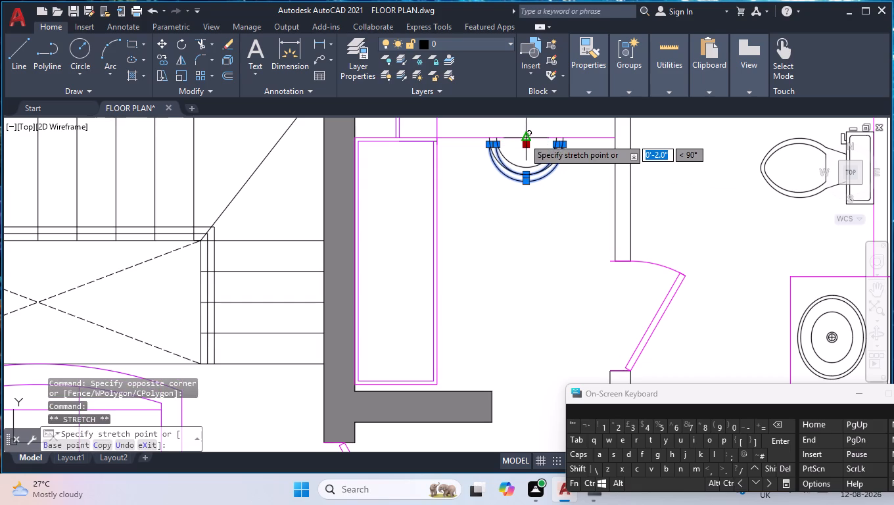
click(525, 137)
Set the colour of the right dressing area's two chair arcs to Color 124.
scroll(592, 185, down, 1)
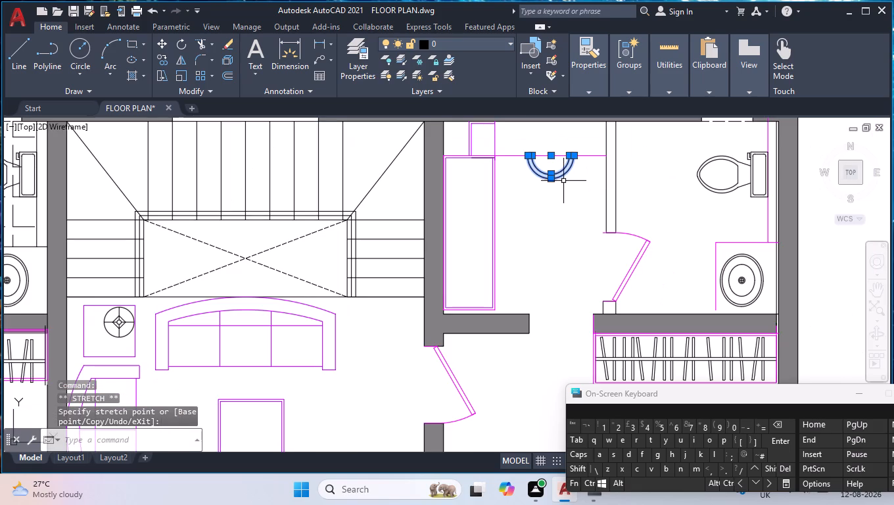
key(ctrl+1)
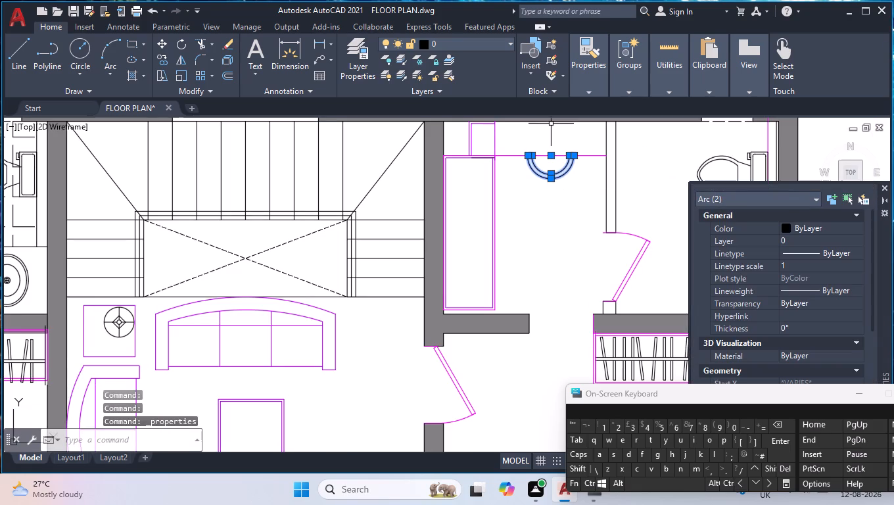
click(845, 222)
click(851, 227)
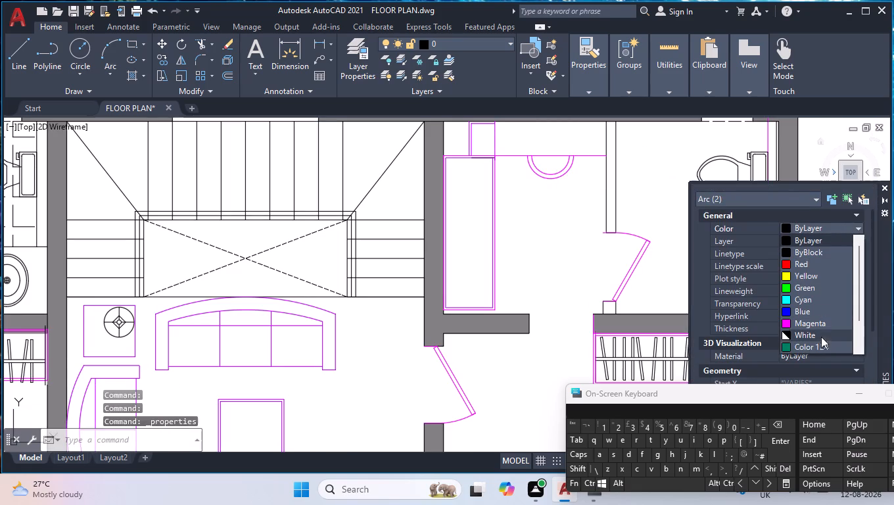
click(818, 347)
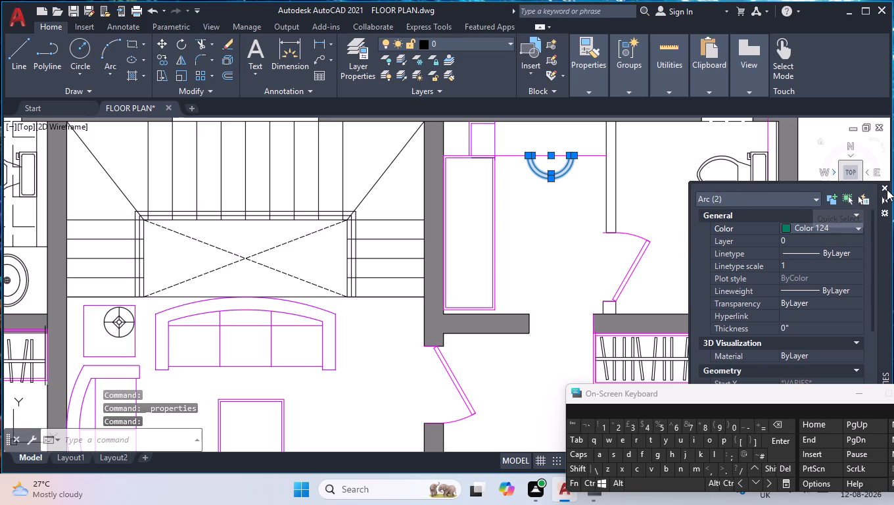
click(885, 187)
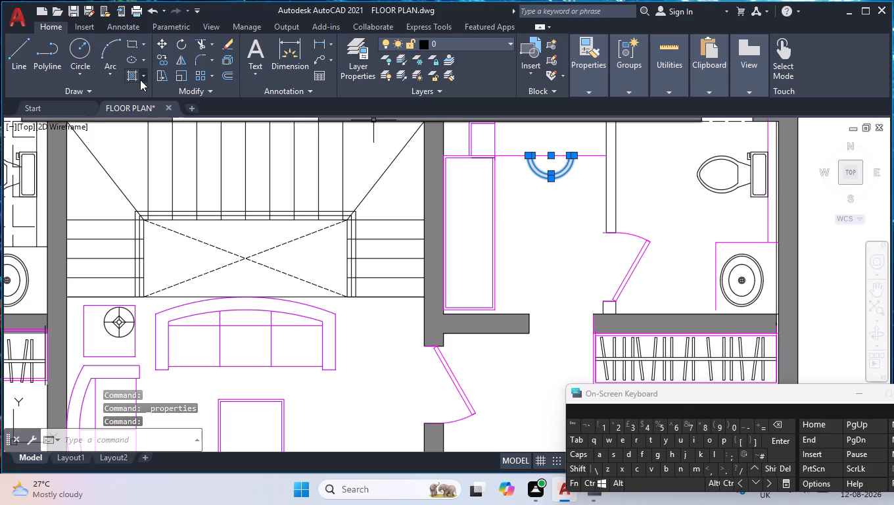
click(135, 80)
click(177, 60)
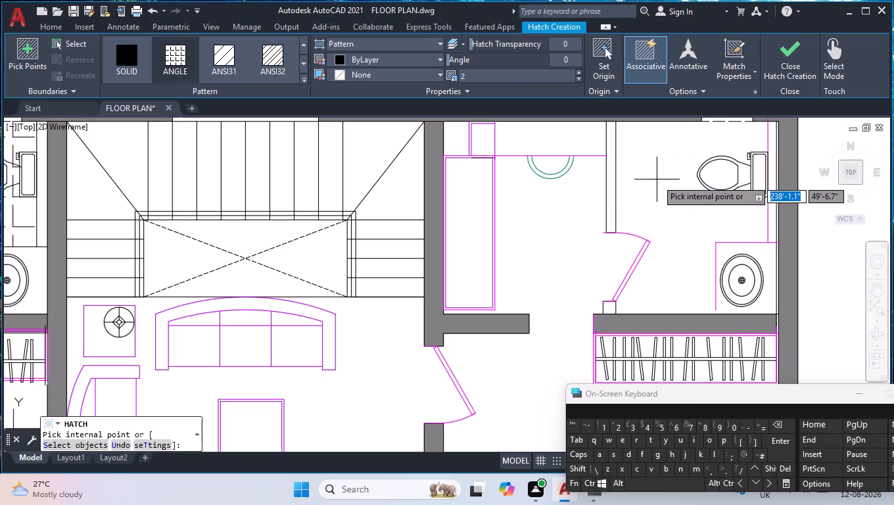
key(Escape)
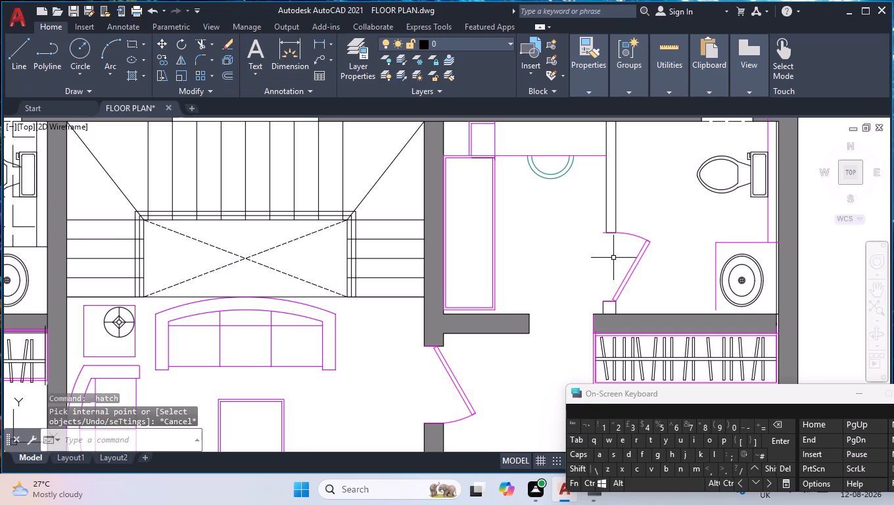
Extend the wall's left edge line down across the right bathroom's door opening to the lower jamb.
text(ex)
key(Return)
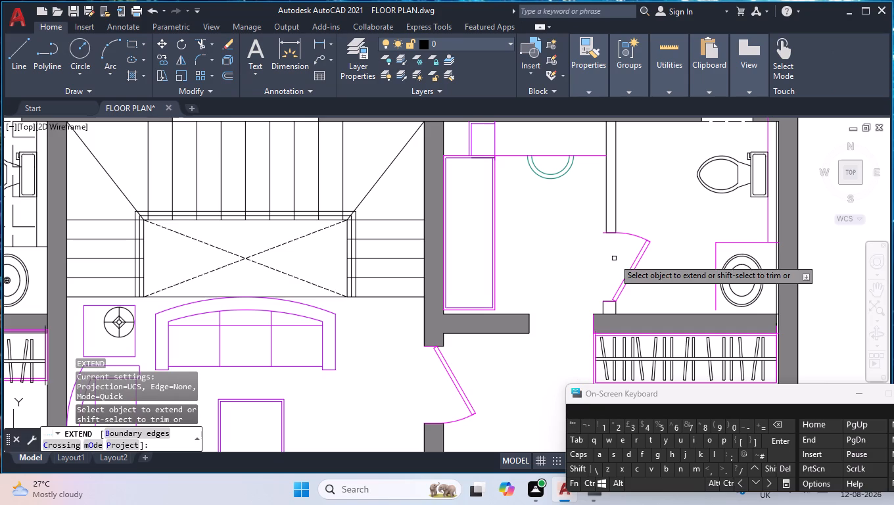
click(607, 223)
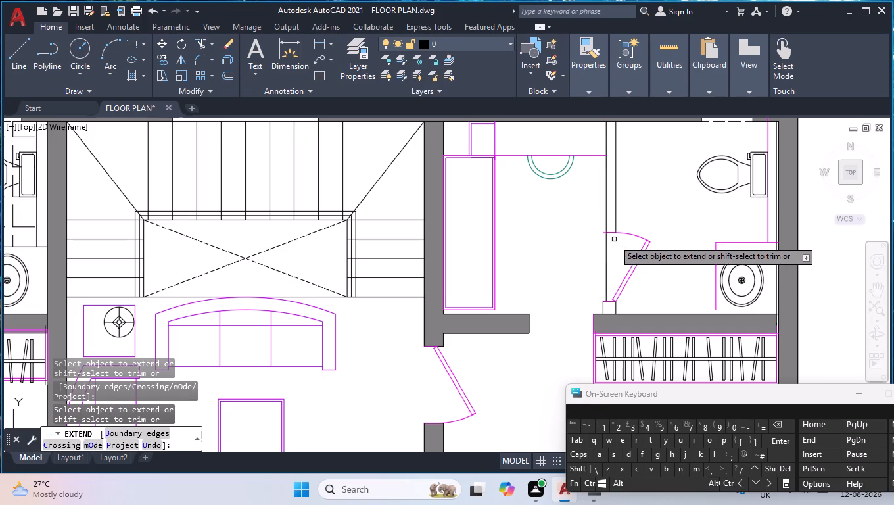
key(Escape)
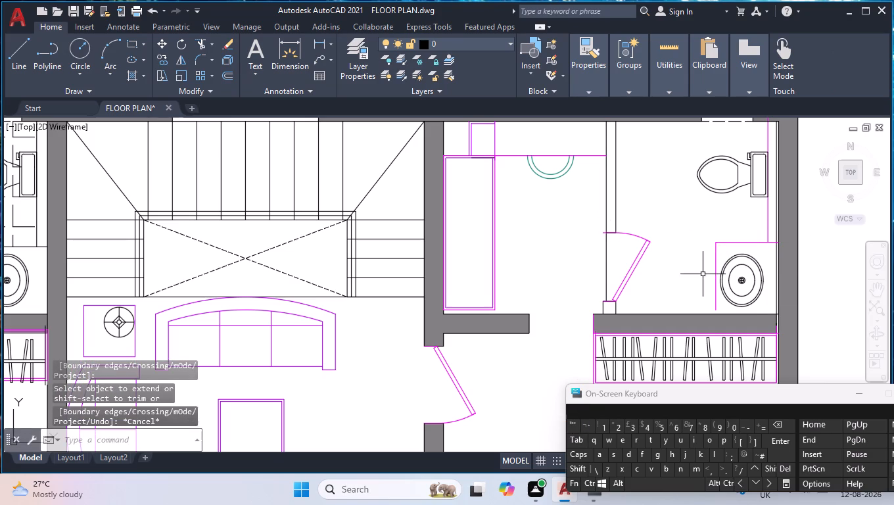
Hatch the right bathroom's floor around the toilet with the ANGLE pattern at scale 2.
click(132, 76)
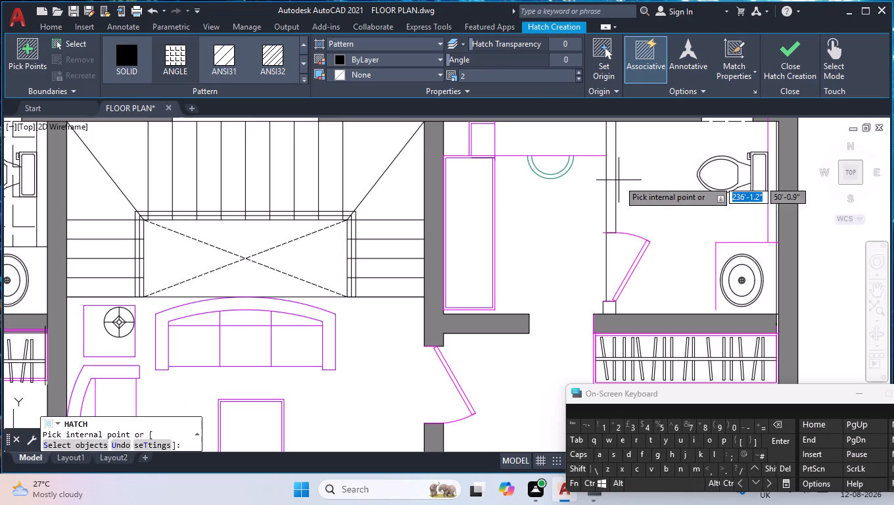
click(663, 190)
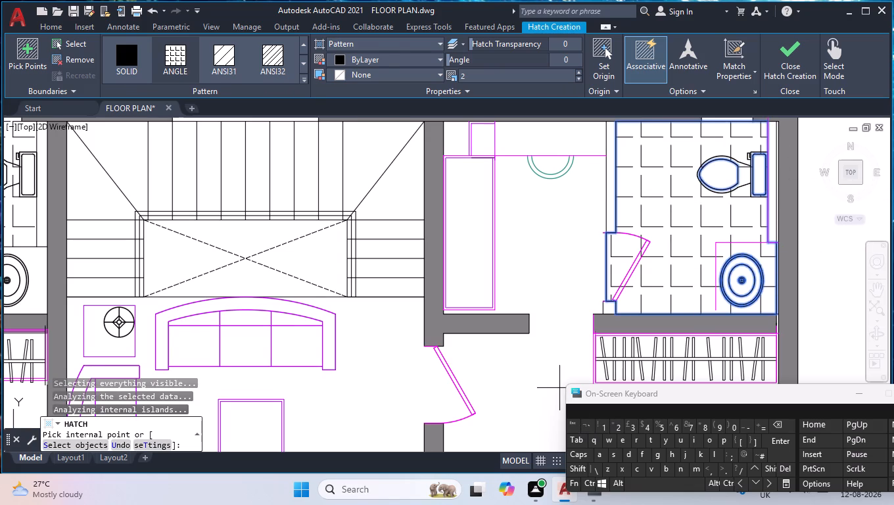
key(Return)
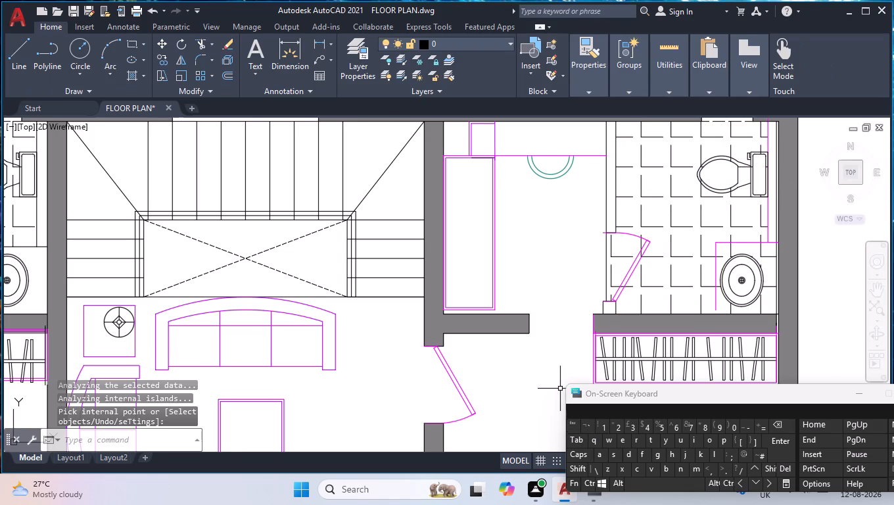
Delete the floor tile hatch from the left bathroom.
scroll(405, 264, down, 3)
scroll(349, 349, up, 1)
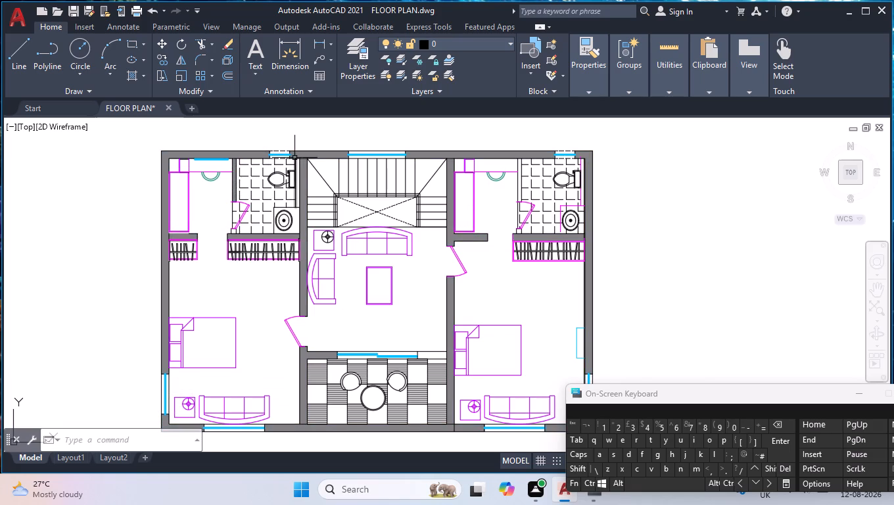
scroll(254, 153, up, 3)
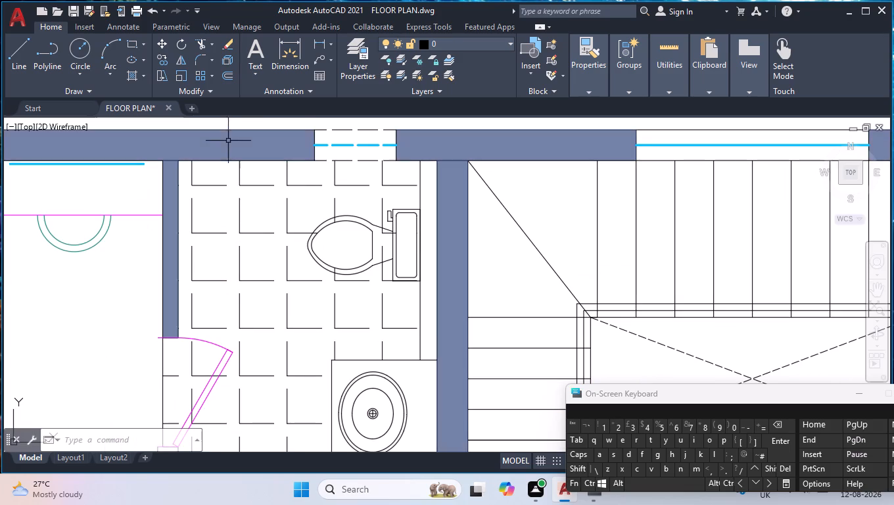
click(239, 181)
key(Delete)
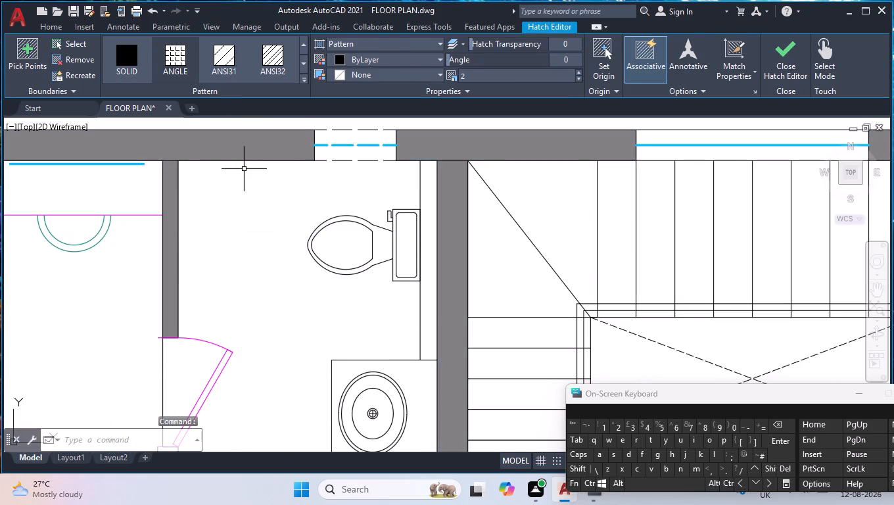
Draw two lines enclosing the left bathroom's upper-left corner, from the top wall down past the toilet and across to the left wall.
key(l)
key(Return)
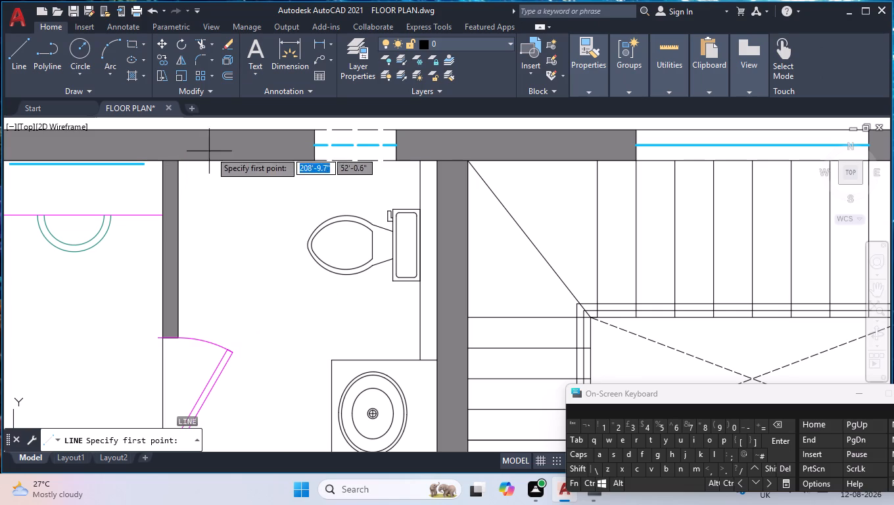
click(286, 162)
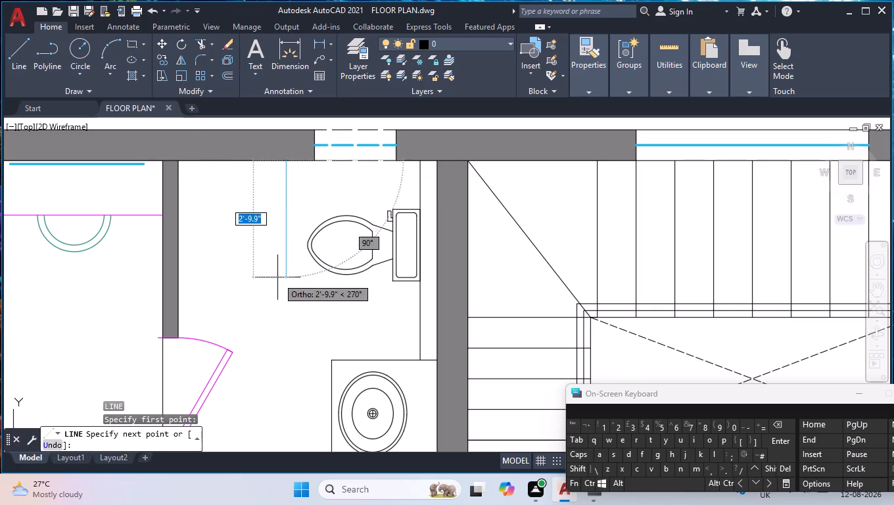
click(287, 302)
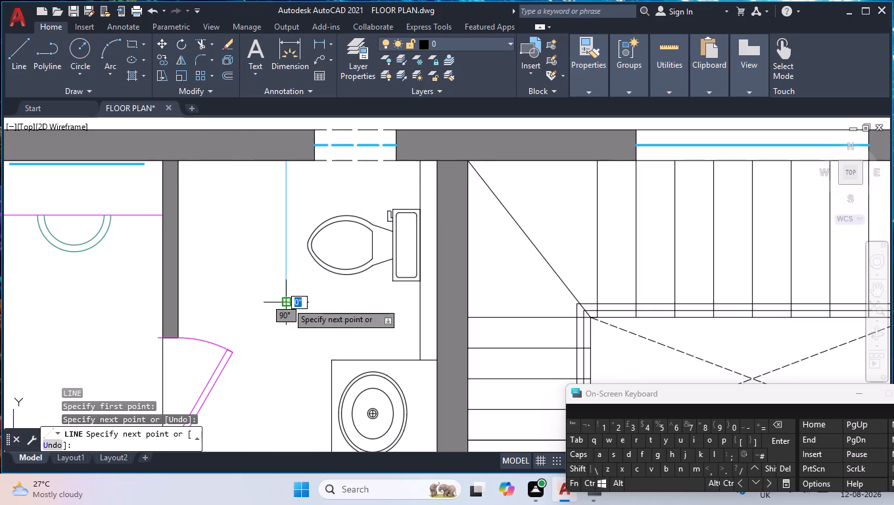
click(179, 302)
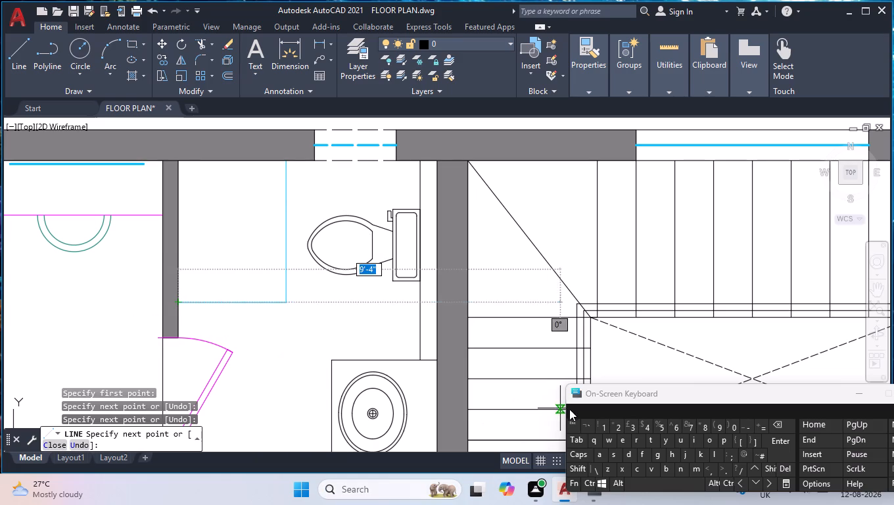
key(Escape)
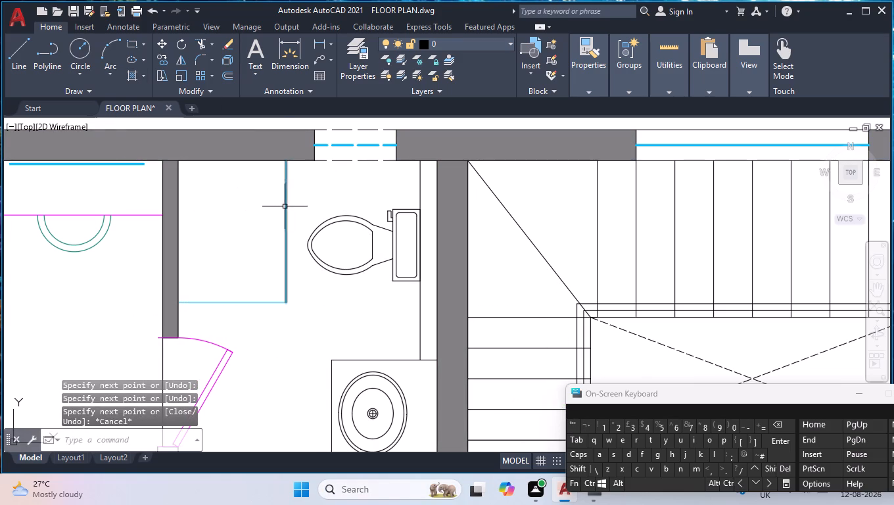
Set the colour of the two corner enclosure lines in the left bathroom to White.
click(299, 204)
click(249, 312)
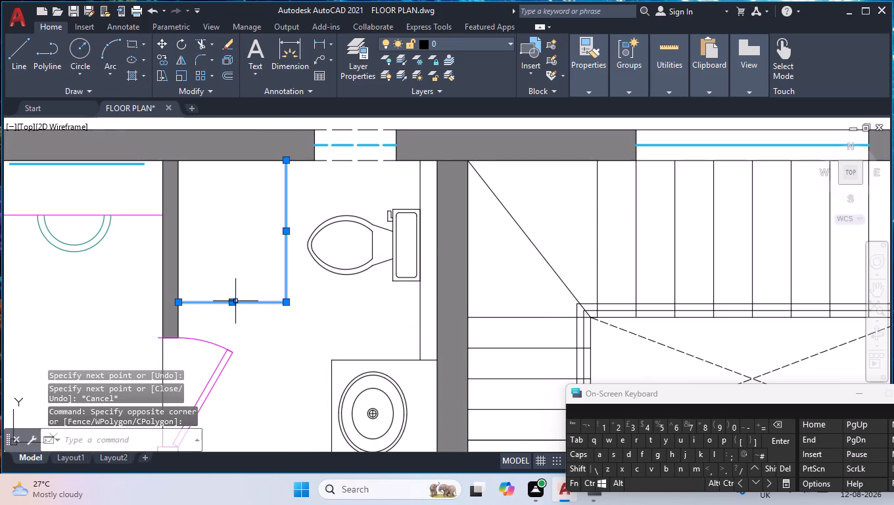
key(ctrl+1)
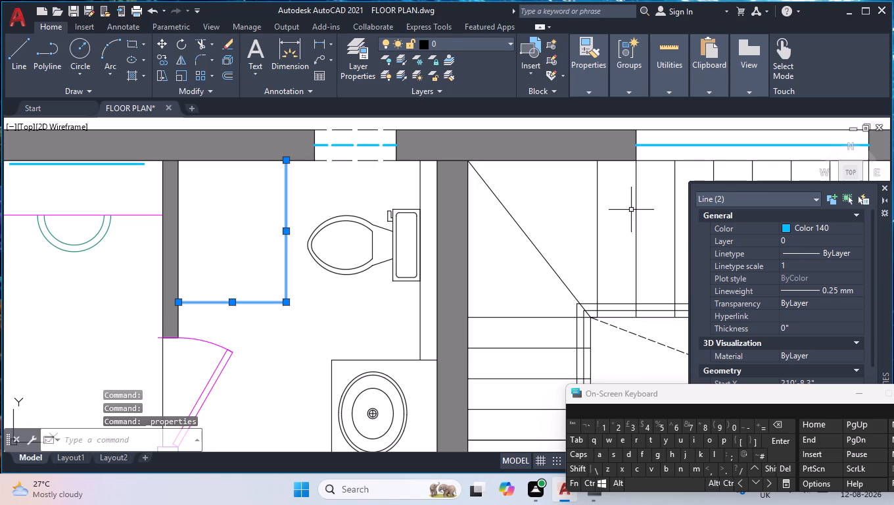
double_click(806, 228)
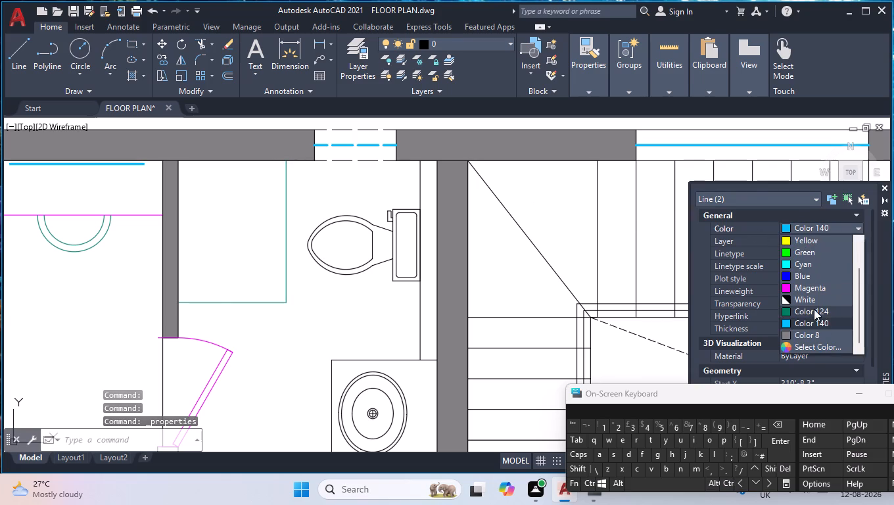
click(813, 298)
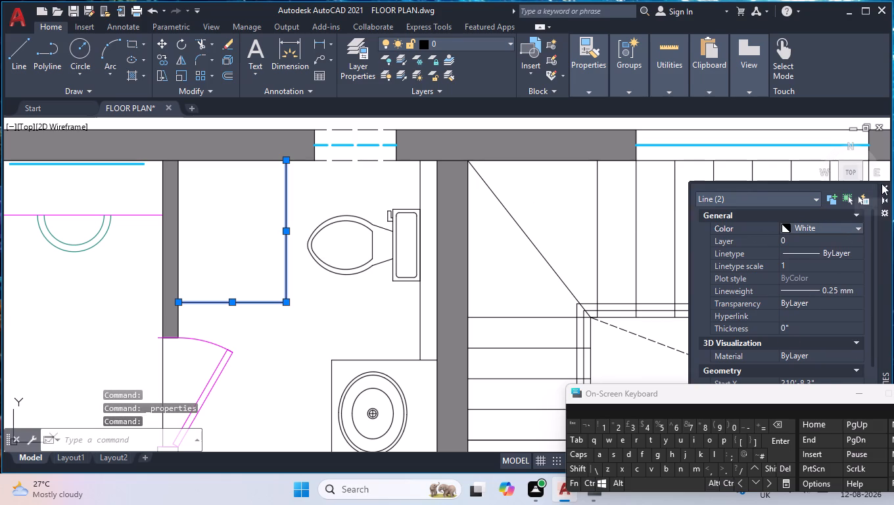
click(882, 183)
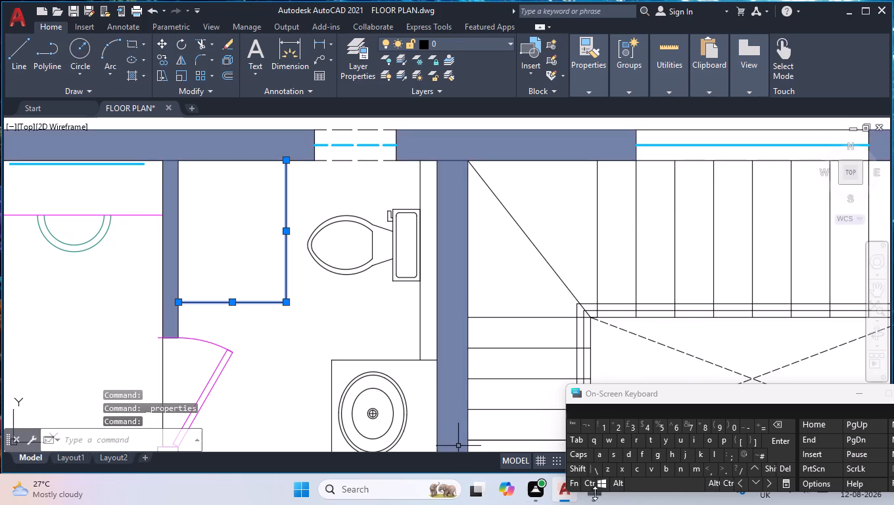
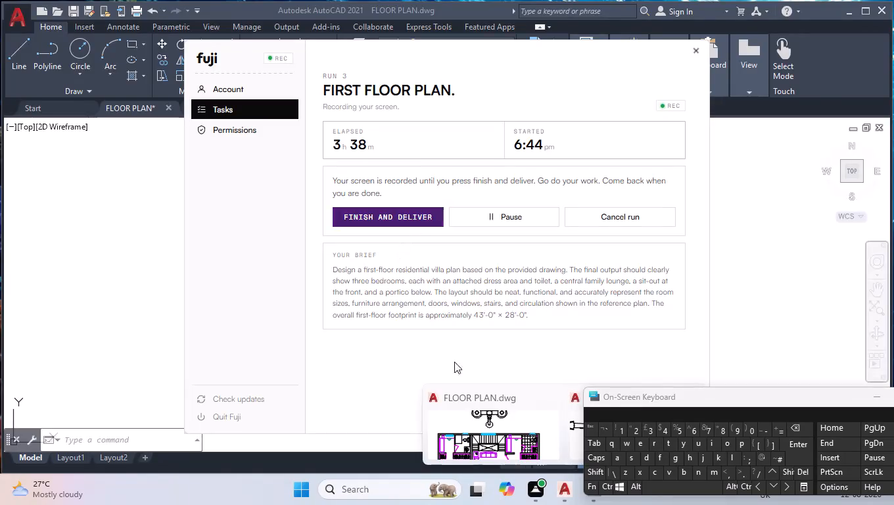
Return to the FLOOR PLAN drawing and close the showerheads_and_shower_faucets drawing.
click(447, 437)
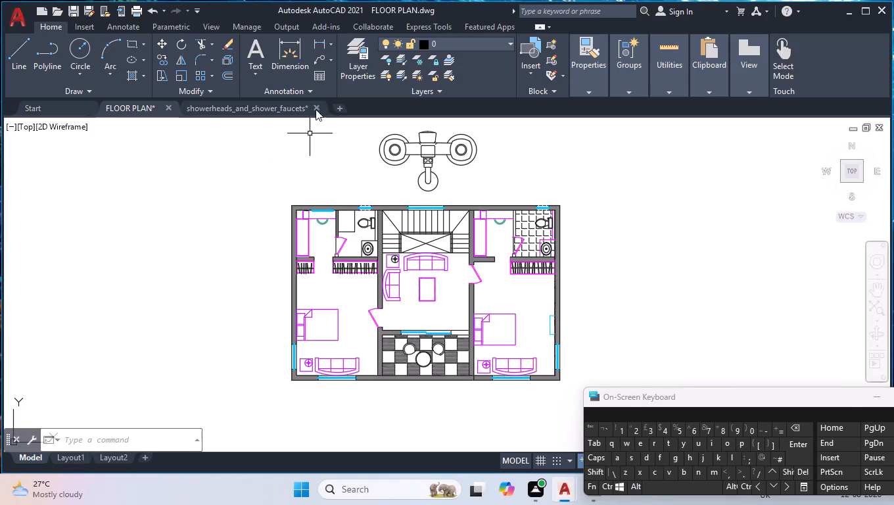
click(313, 105)
click(490, 268)
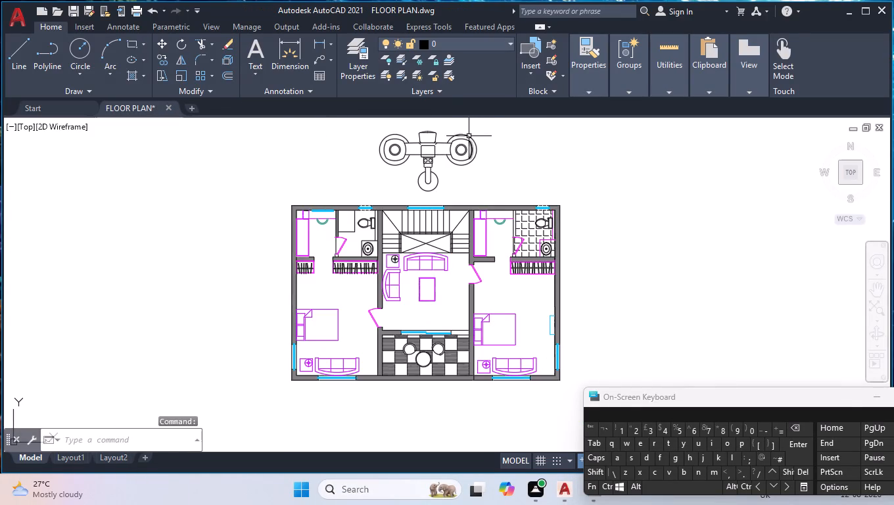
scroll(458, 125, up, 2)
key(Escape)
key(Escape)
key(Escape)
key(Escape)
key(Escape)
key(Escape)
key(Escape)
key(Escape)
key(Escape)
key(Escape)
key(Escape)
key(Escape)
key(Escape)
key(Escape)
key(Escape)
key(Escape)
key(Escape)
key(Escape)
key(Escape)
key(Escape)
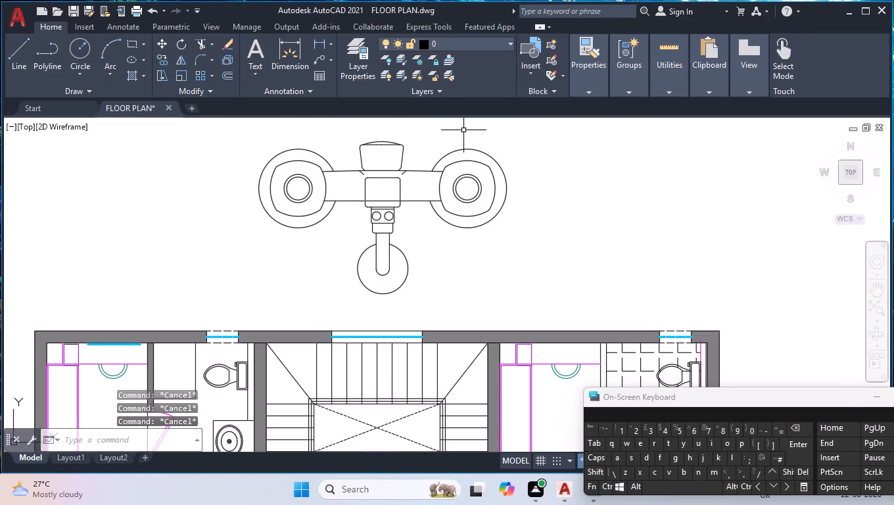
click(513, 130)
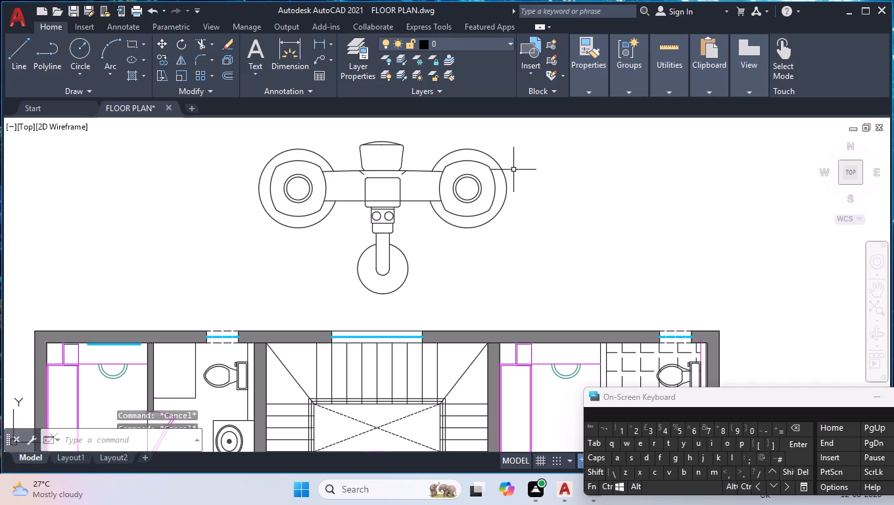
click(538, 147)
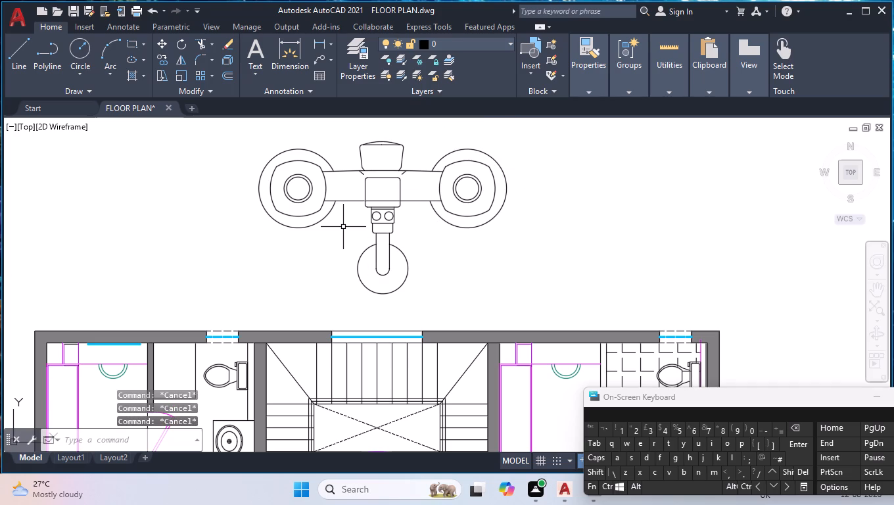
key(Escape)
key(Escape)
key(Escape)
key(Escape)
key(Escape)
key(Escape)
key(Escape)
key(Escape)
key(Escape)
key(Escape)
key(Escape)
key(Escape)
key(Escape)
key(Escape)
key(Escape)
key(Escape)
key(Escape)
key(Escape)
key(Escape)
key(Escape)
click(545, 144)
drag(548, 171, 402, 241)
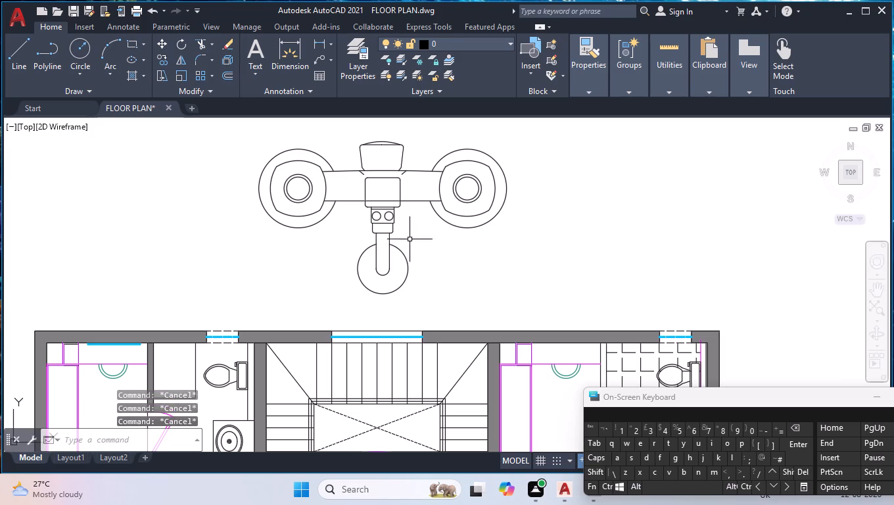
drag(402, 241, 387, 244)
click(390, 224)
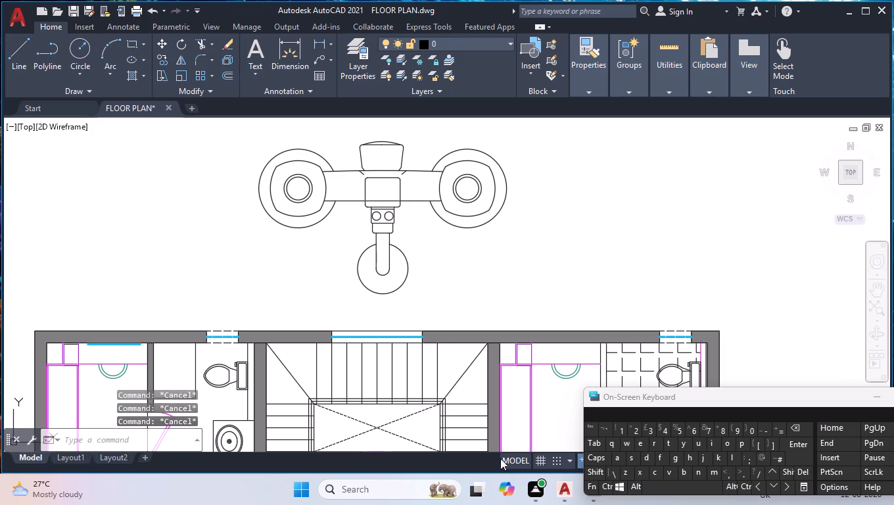
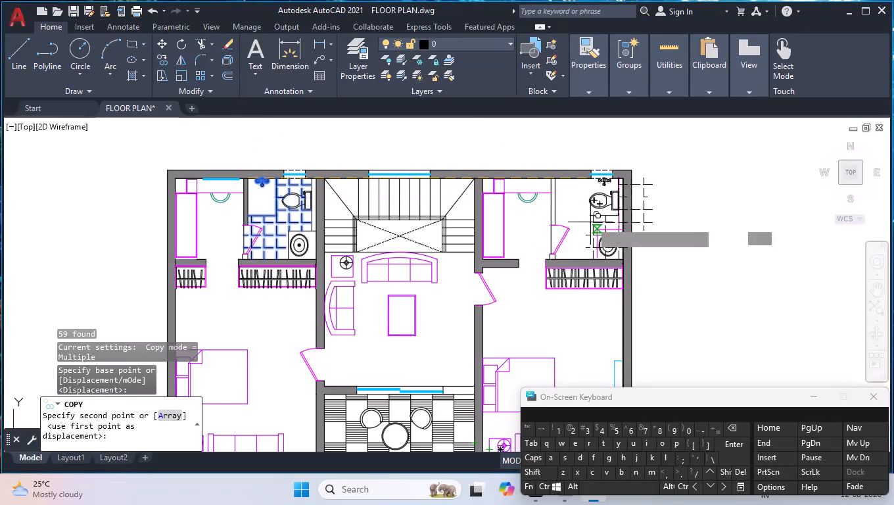
Place the copied floor tiling, corner enclosure and shower faucet in the right bathroom, aligned to its upper-left inner corner.
scroll(560, 188, up, 3)
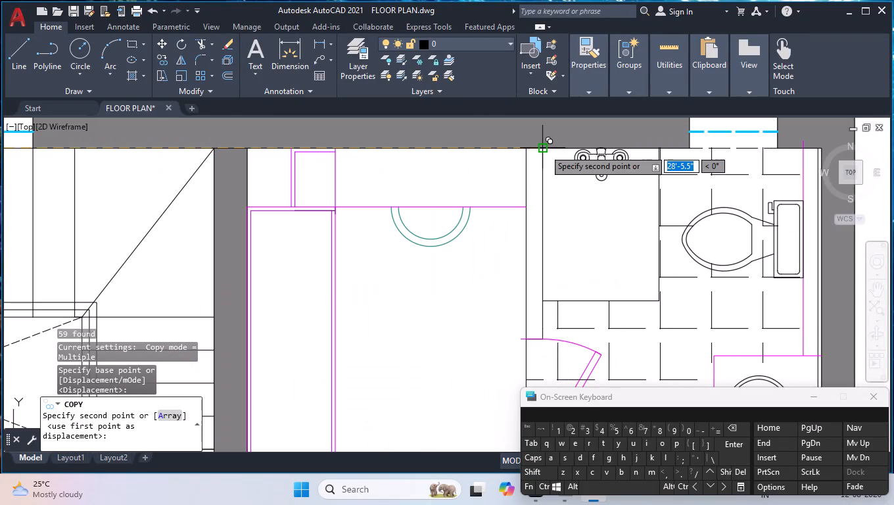
click(542, 147)
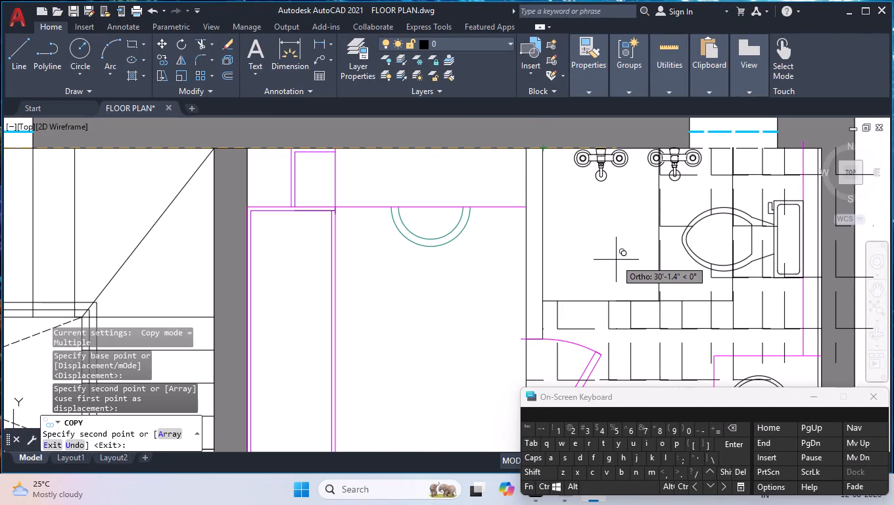
key(Return)
Copy the thick blue line behind the left room's desk about 28'-6" horizontally, to the matching desk in the right room.
scroll(615, 238, down, 3)
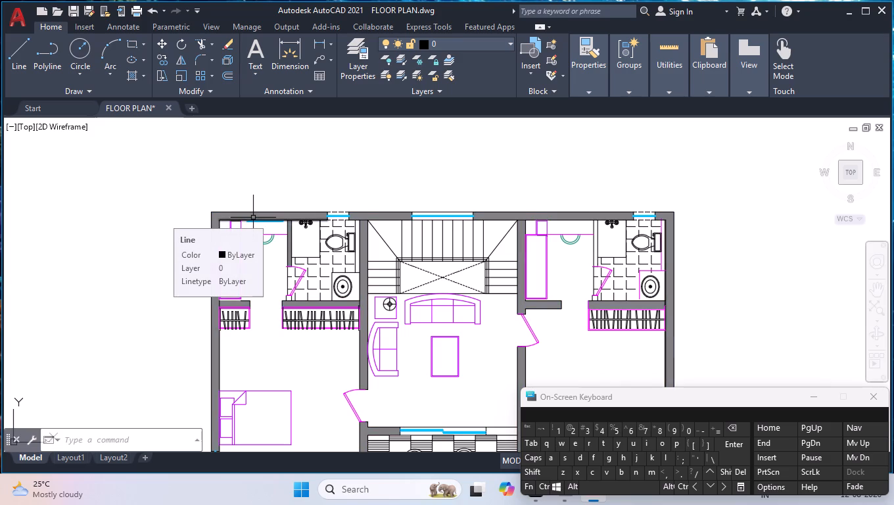
scroll(257, 218, up, 2)
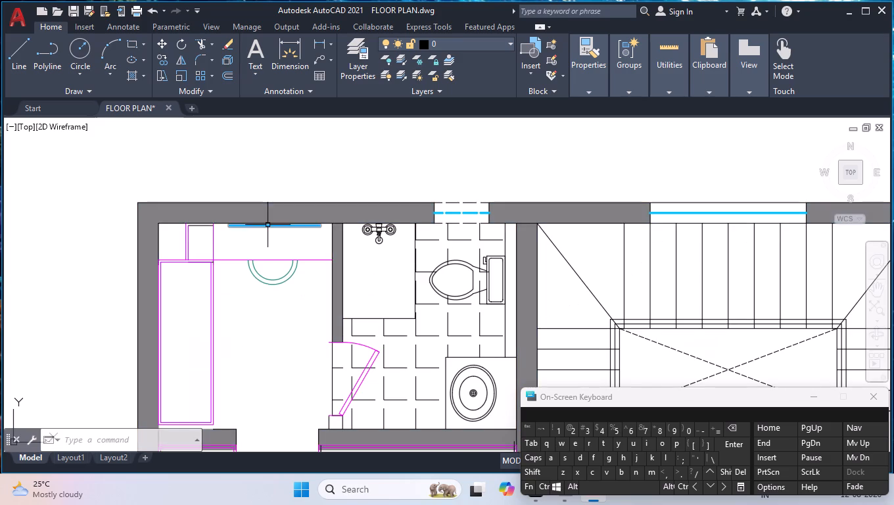
click(268, 225)
key(c)
key(o)
key(p)
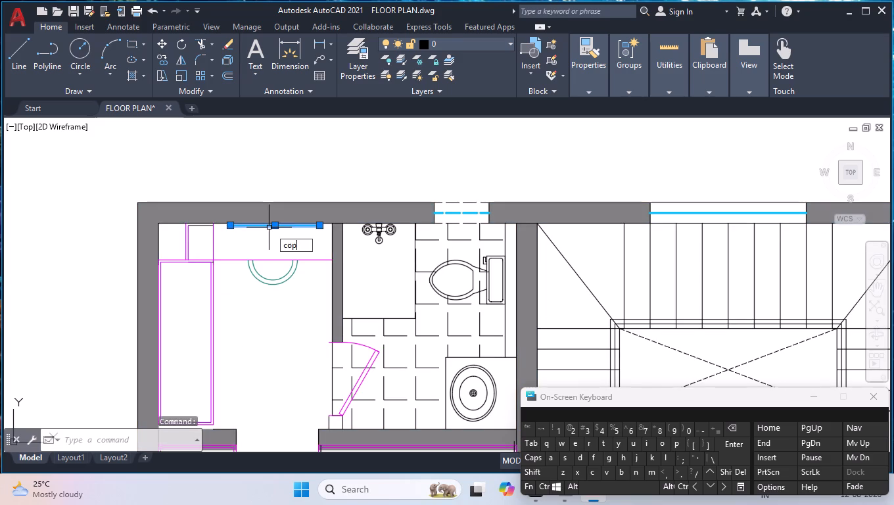
key(Return)
scroll(245, 226, up, 4)
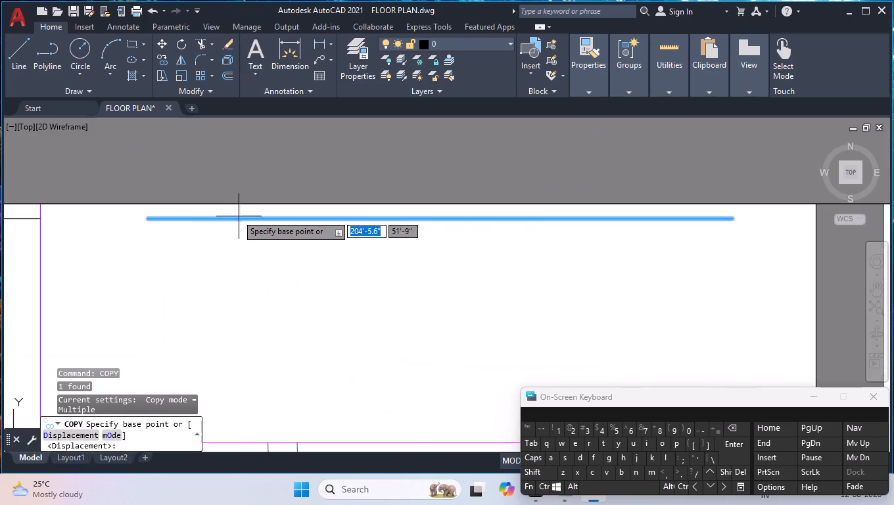
click(145, 216)
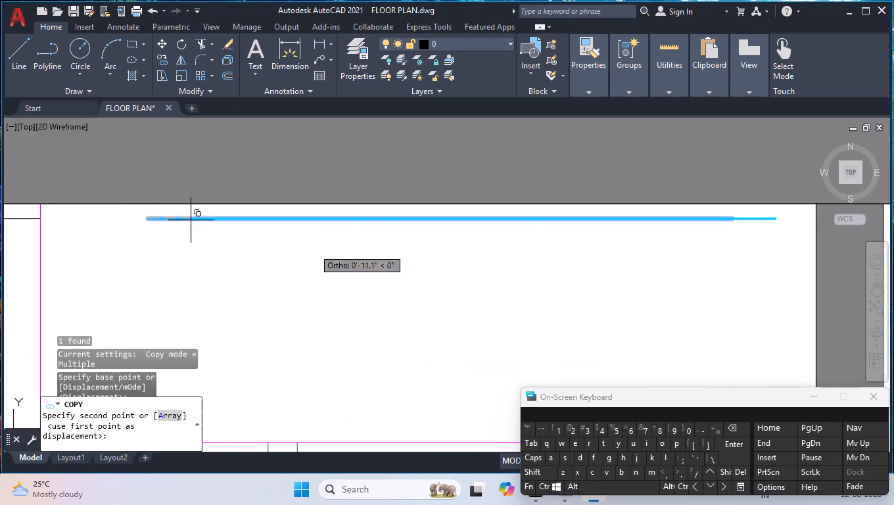
scroll(481, 264, down, 4)
scroll(800, 299, up, 3)
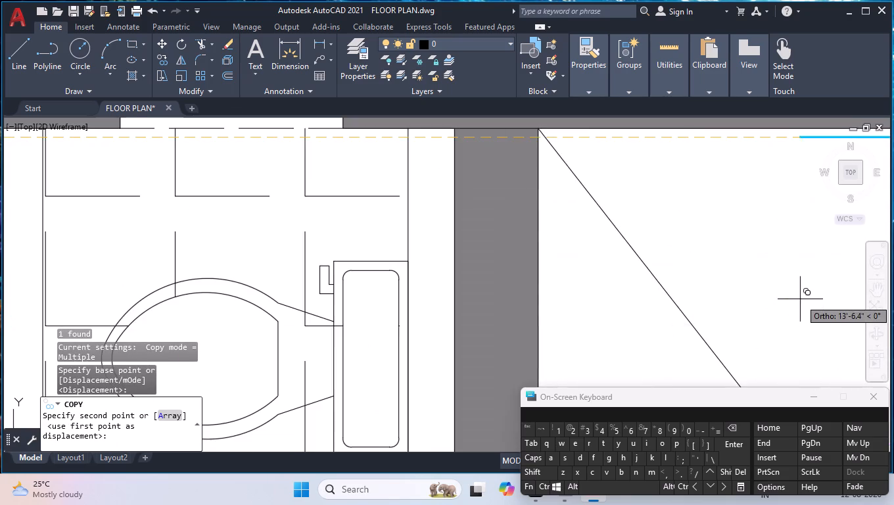
scroll(798, 300, down, 10)
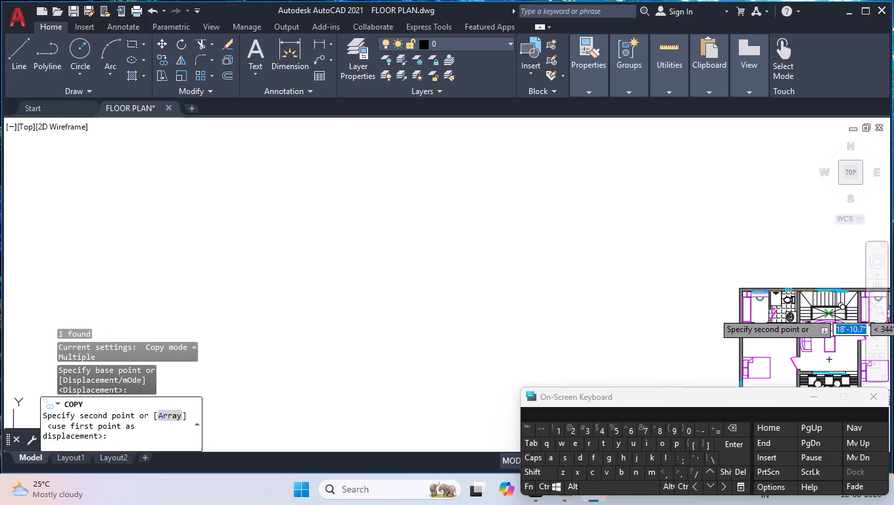
click(874, 285)
drag(786, 271, 468, 231)
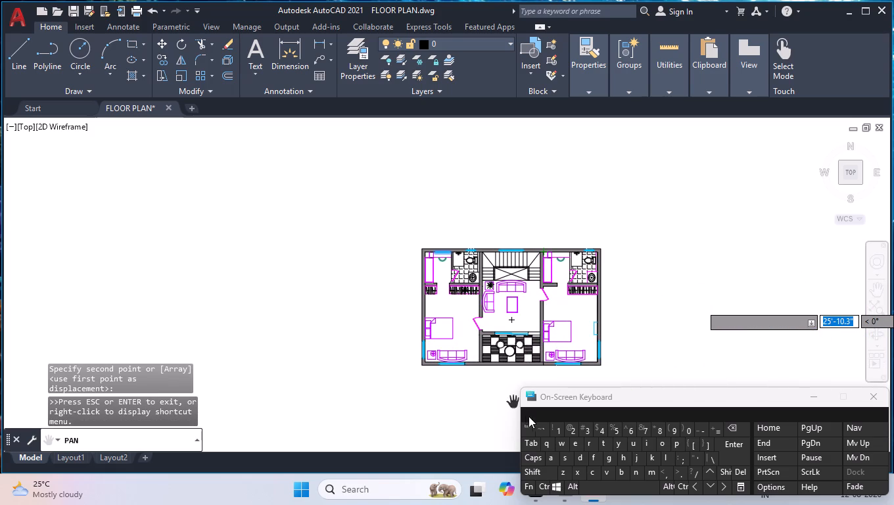
key(Escape)
scroll(537, 262, up, 3)
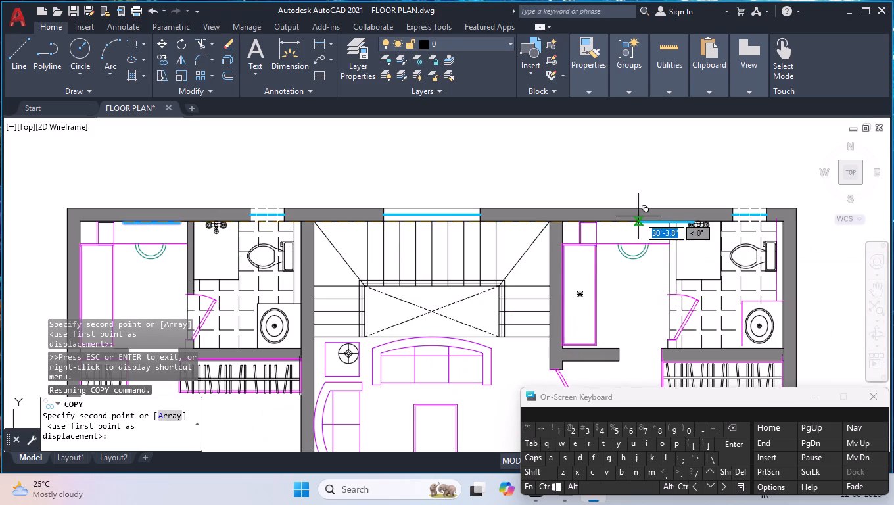
scroll(617, 223, up, 3)
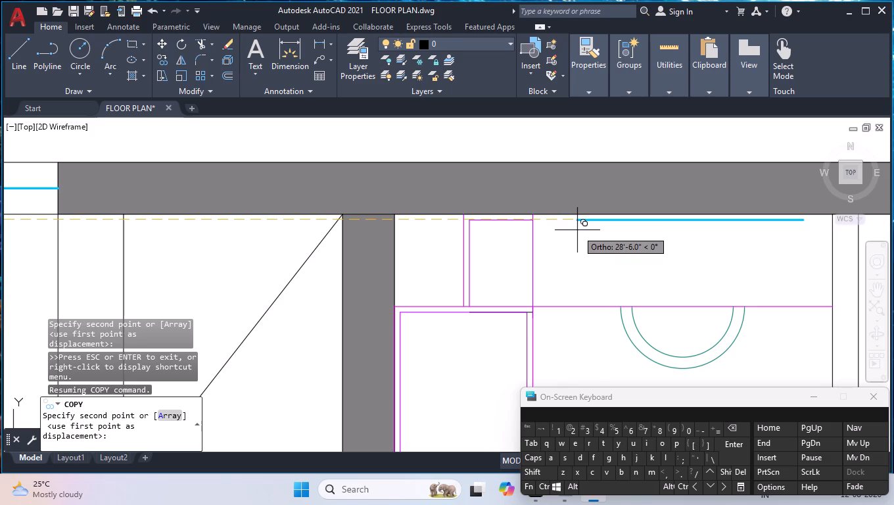
click(577, 230)
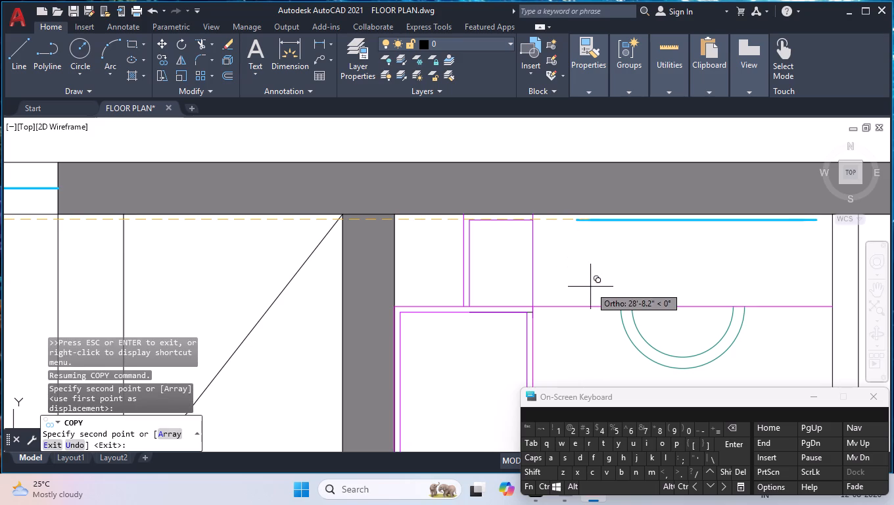
key(Escape)
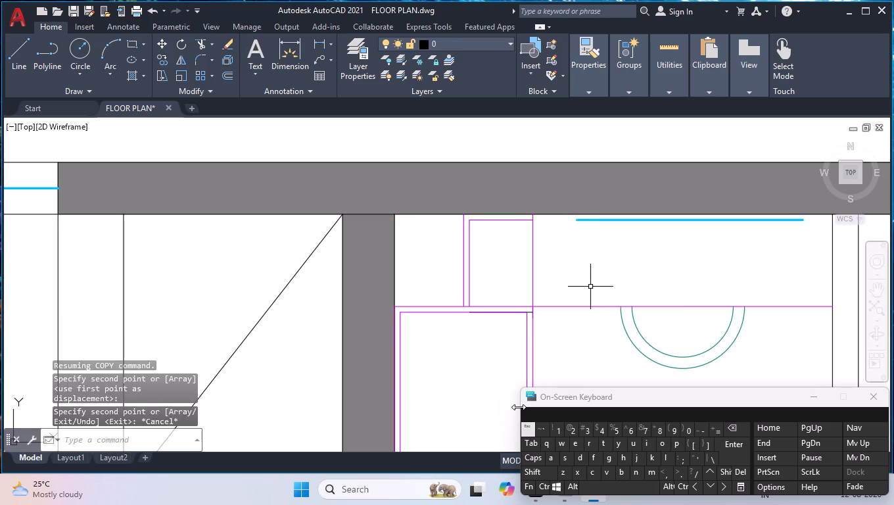
Examine the floor plan's rooms for areas that still need fittings or finishes.
scroll(519, 407, down, 1)
scroll(514, 297, down, 5)
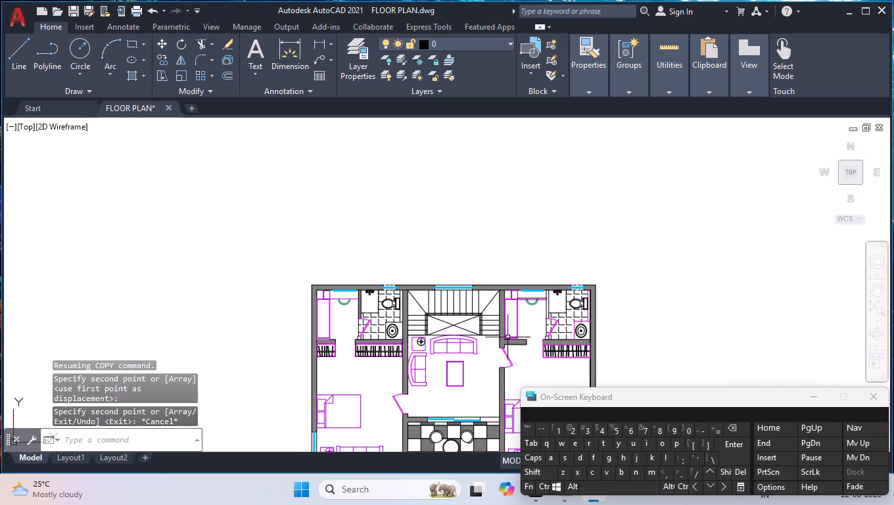
scroll(488, 373, up, 1)
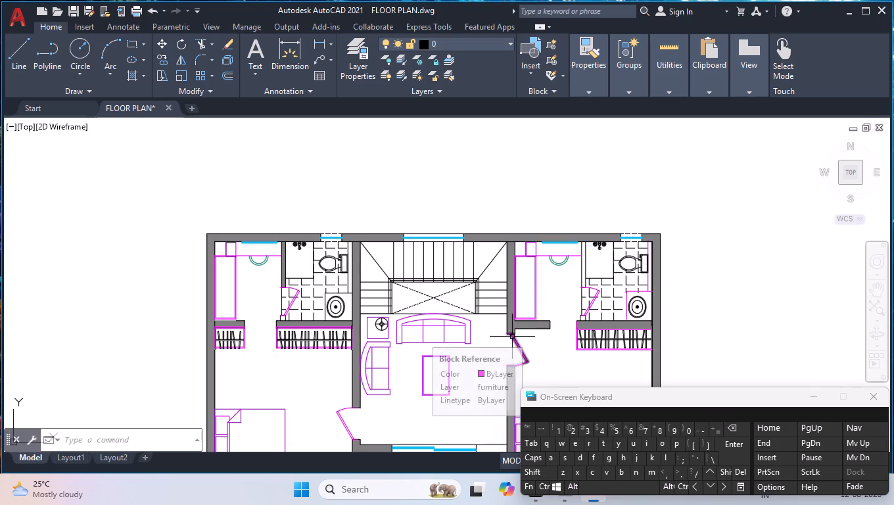
scroll(512, 337, down, 1)
scroll(519, 343, up, 1)
scroll(480, 281, down, 1)
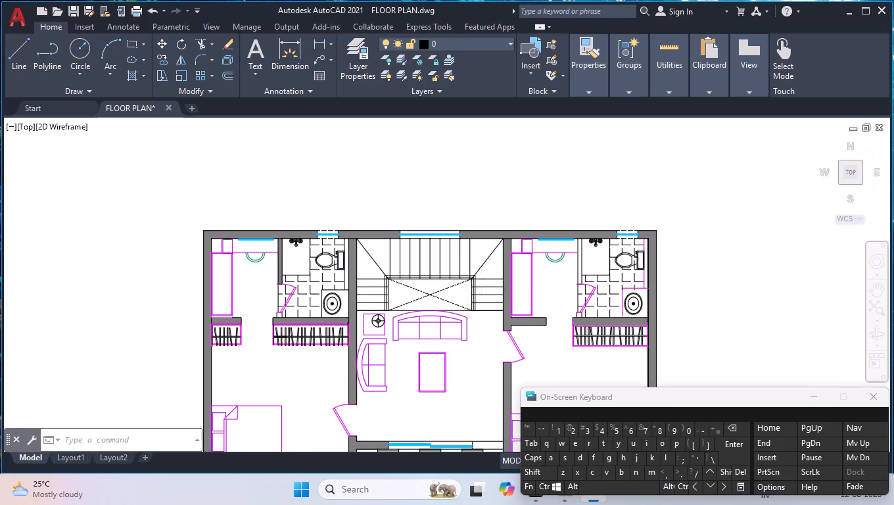
scroll(480, 281, down, 1)
scroll(484, 362, up, 2)
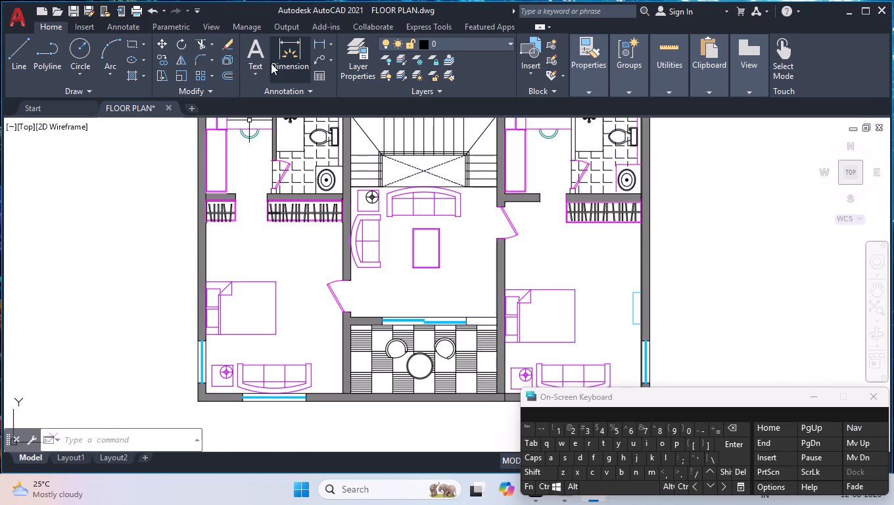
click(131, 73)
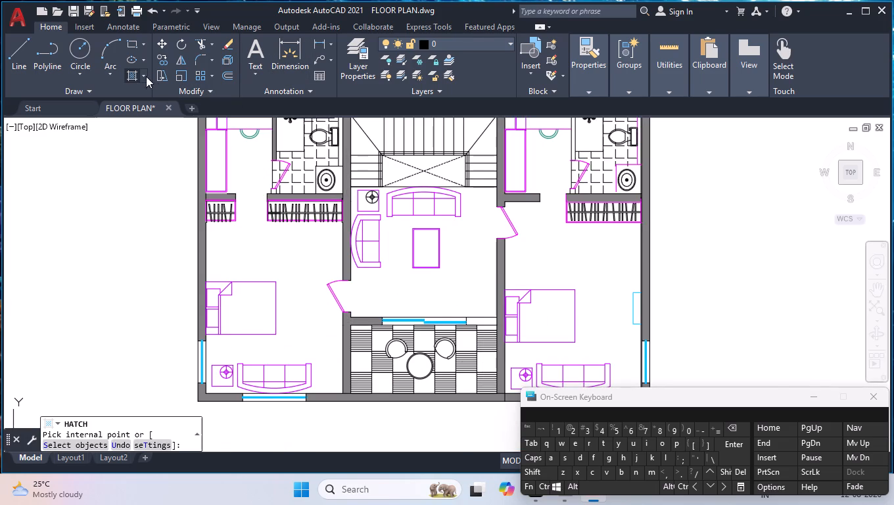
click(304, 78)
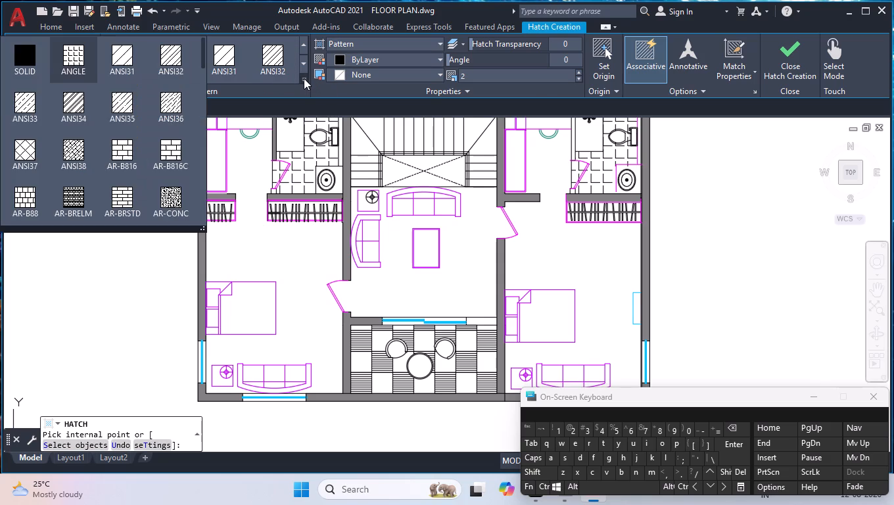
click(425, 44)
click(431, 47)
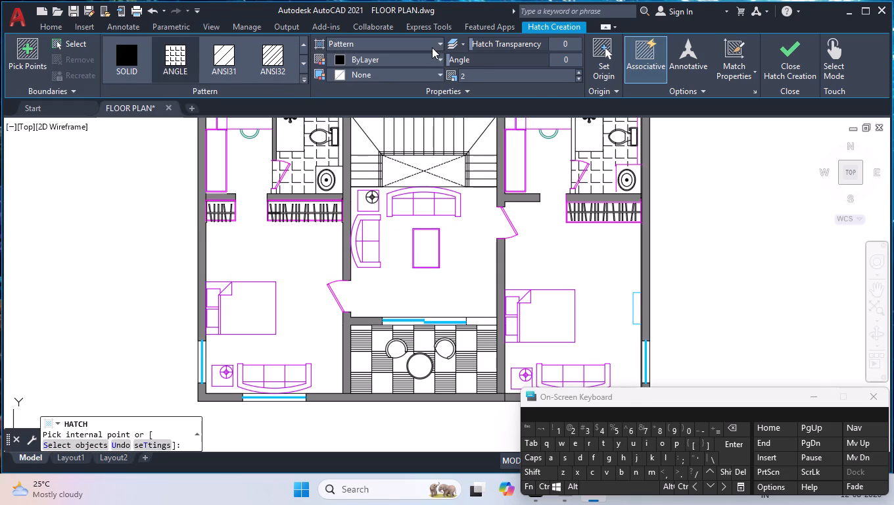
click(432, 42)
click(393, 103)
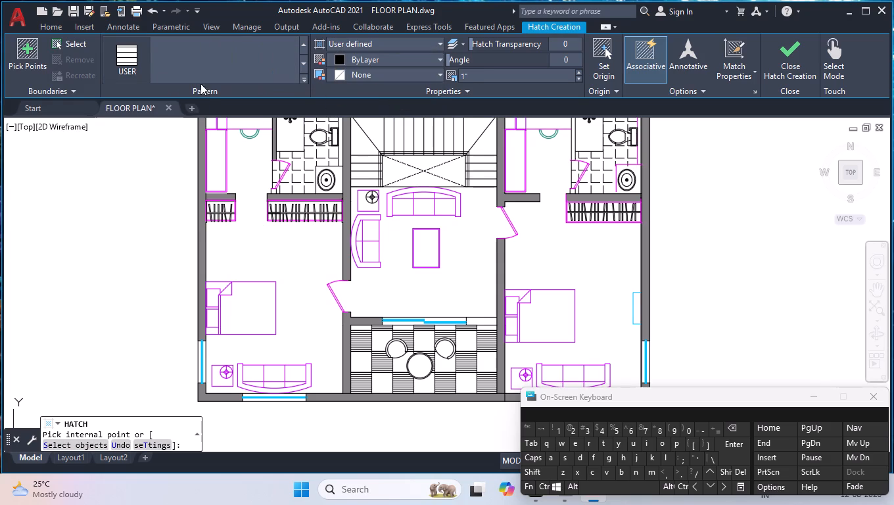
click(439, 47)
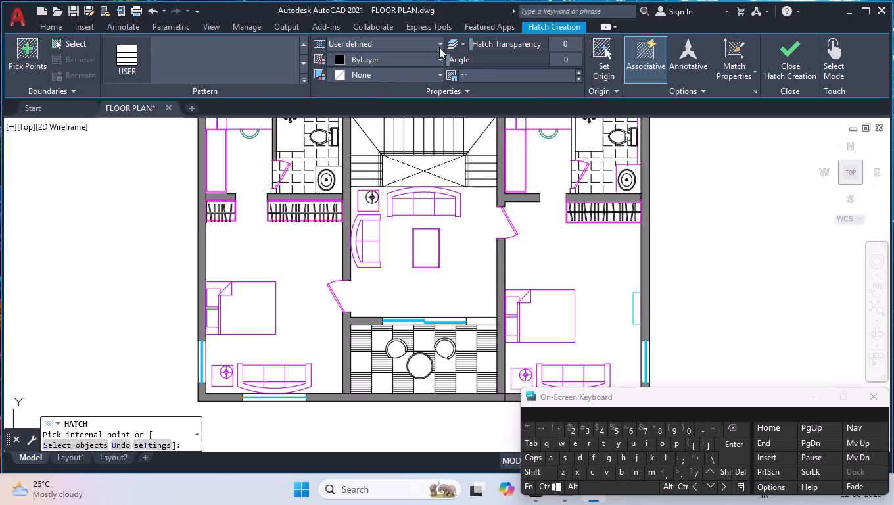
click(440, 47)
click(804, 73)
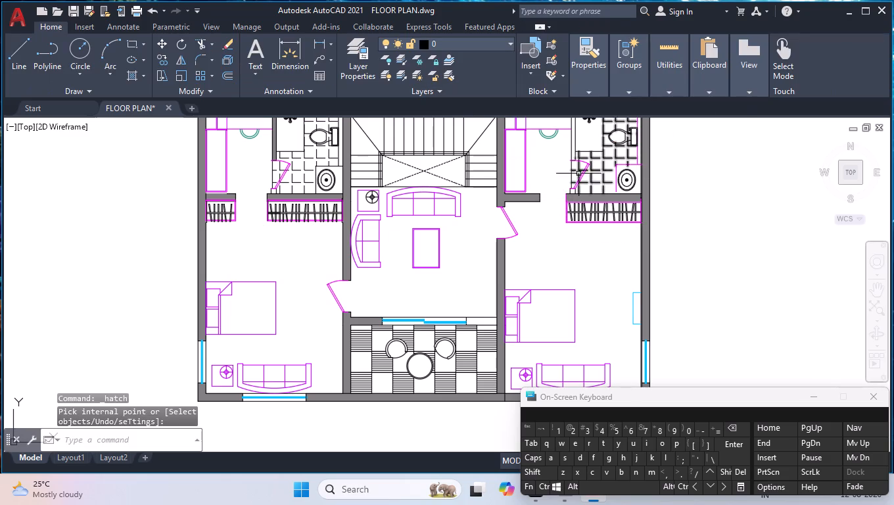
Copy the wide wardrobe with its clothes hangers, below the left bathroom, horizontally into the empty space left of the plan.
scroll(557, 204, down, 1)
scroll(555, 204, up, 1)
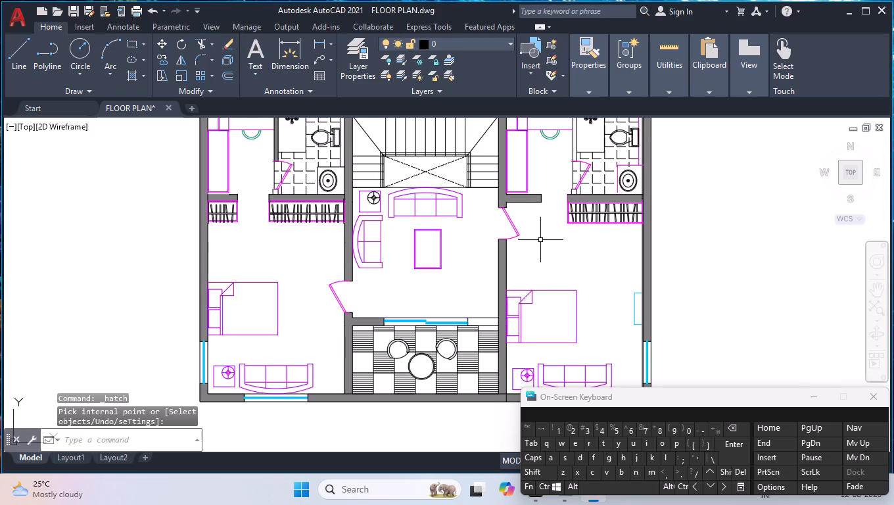
scroll(514, 266, down, 1)
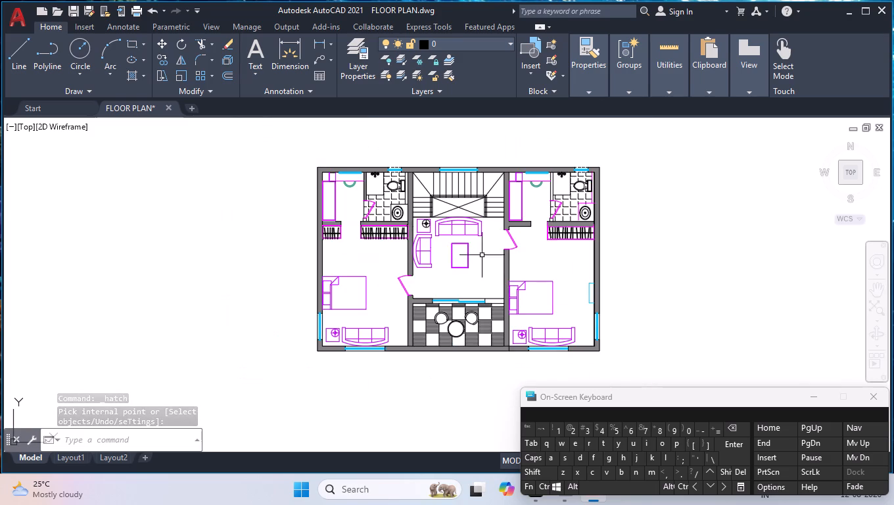
scroll(338, 158, up, 2)
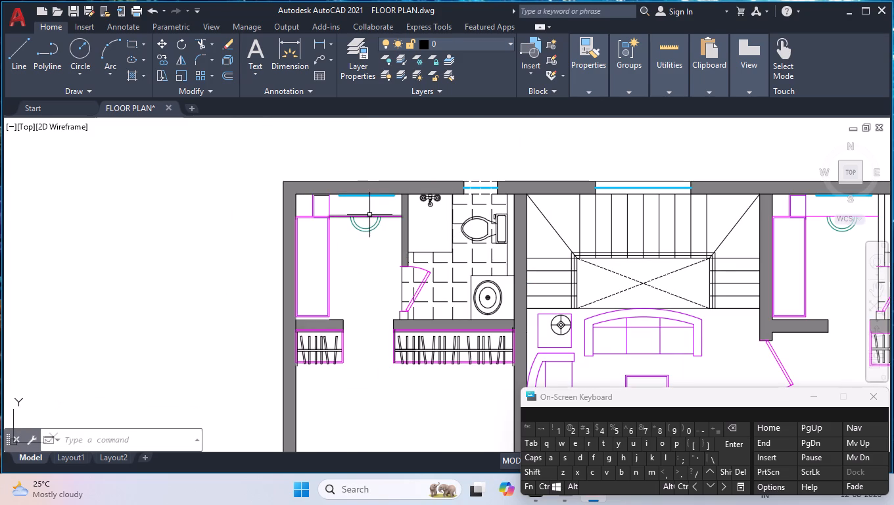
scroll(377, 262, up, 3)
scroll(377, 265, down, 2)
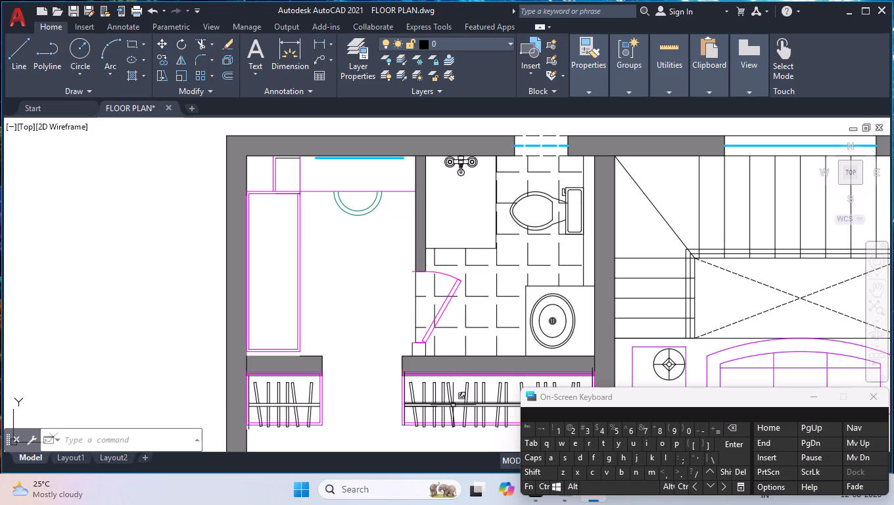
scroll(476, 392, down, 2)
scroll(479, 408, up, 3)
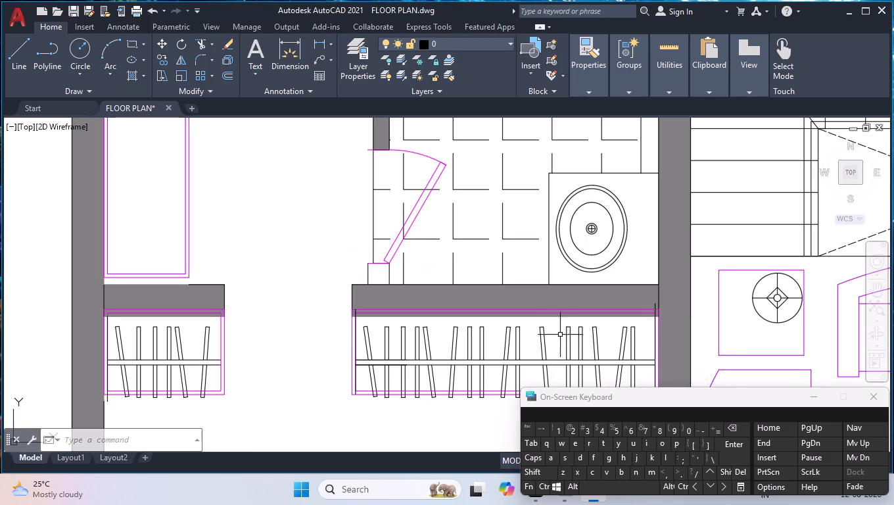
click(642, 333)
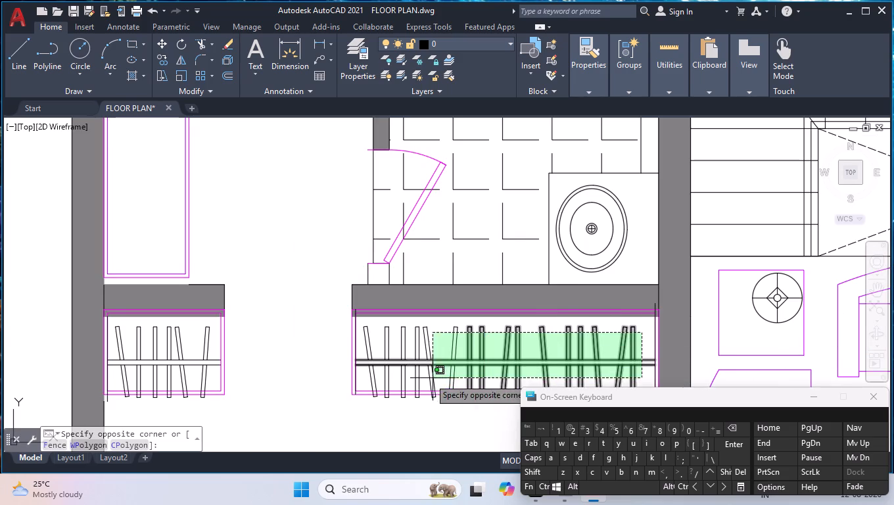
click(356, 370)
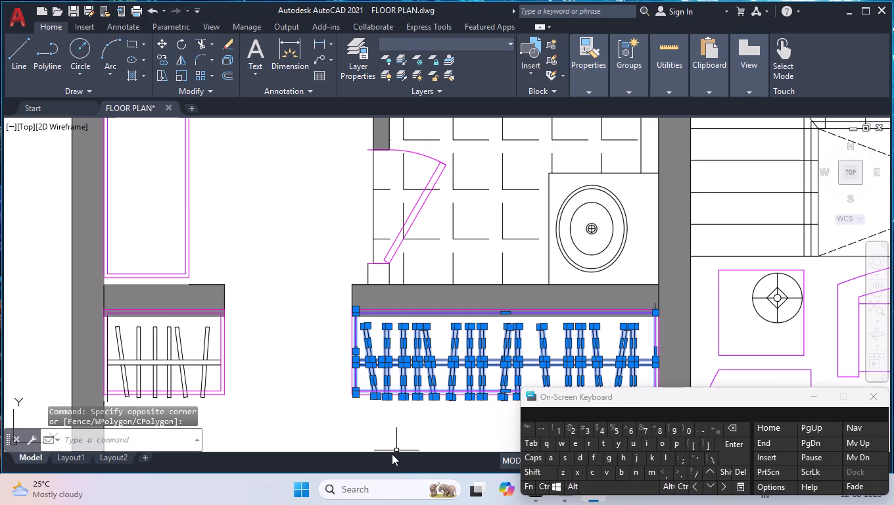
key(c)
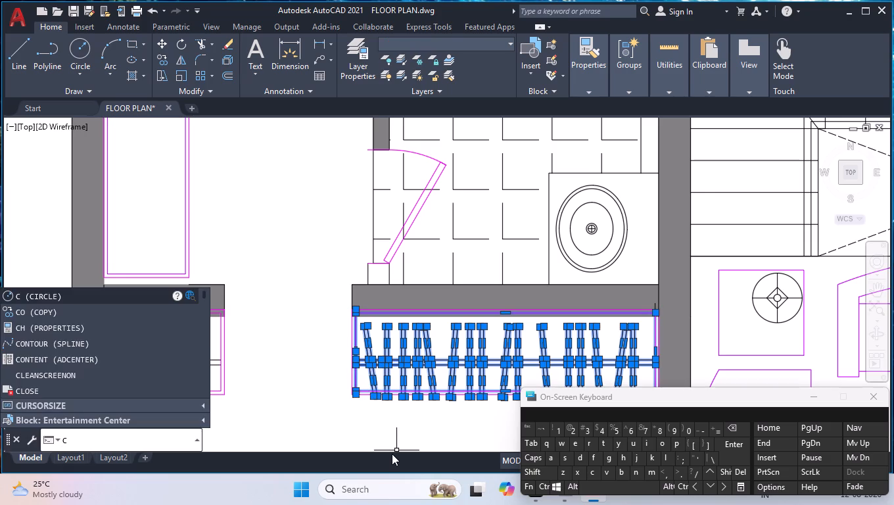
text(op)
key(Return)
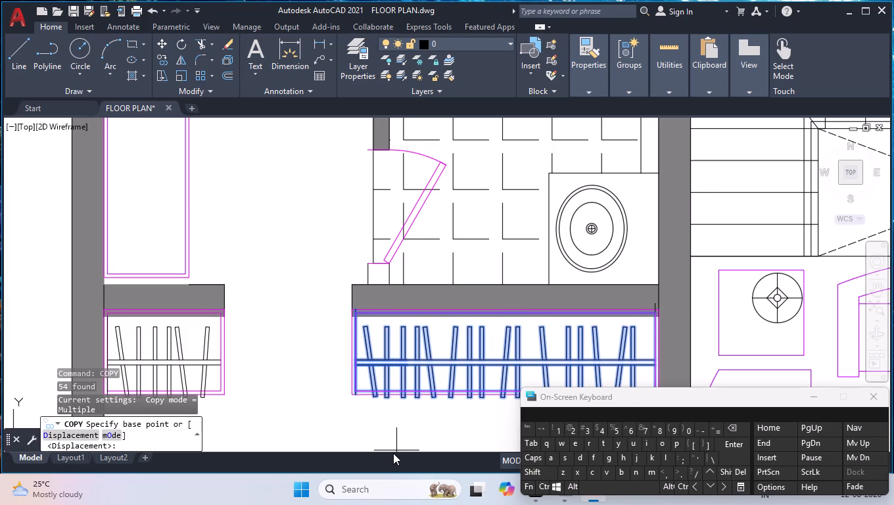
click(358, 350)
scroll(116, 285, down, 3)
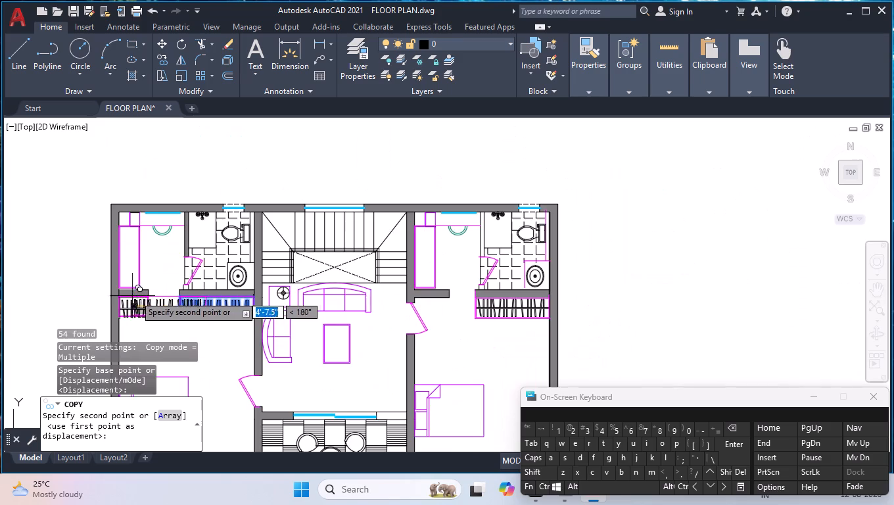
scroll(138, 295, down, 2)
click(39, 251)
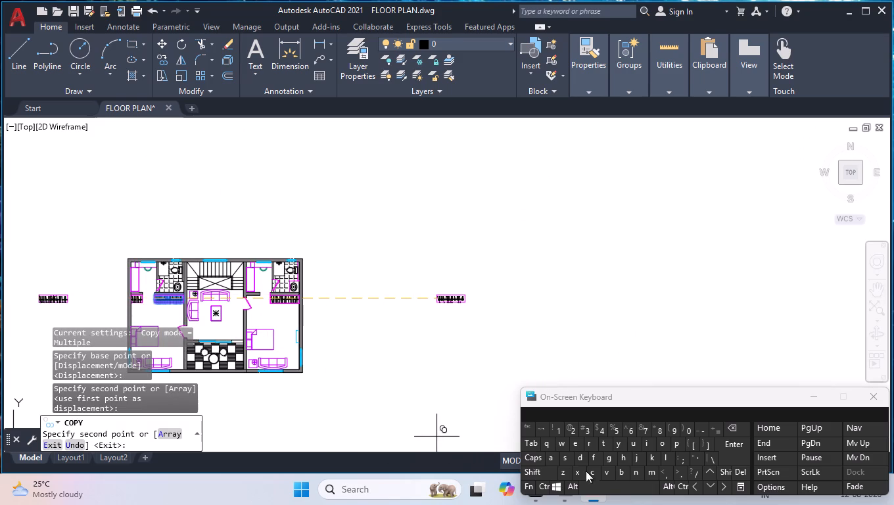
key(Escape)
Rotate the whole wardrobe copy outside the plan by 90° so it stands vertically.
scroll(2, 310, up, 2)
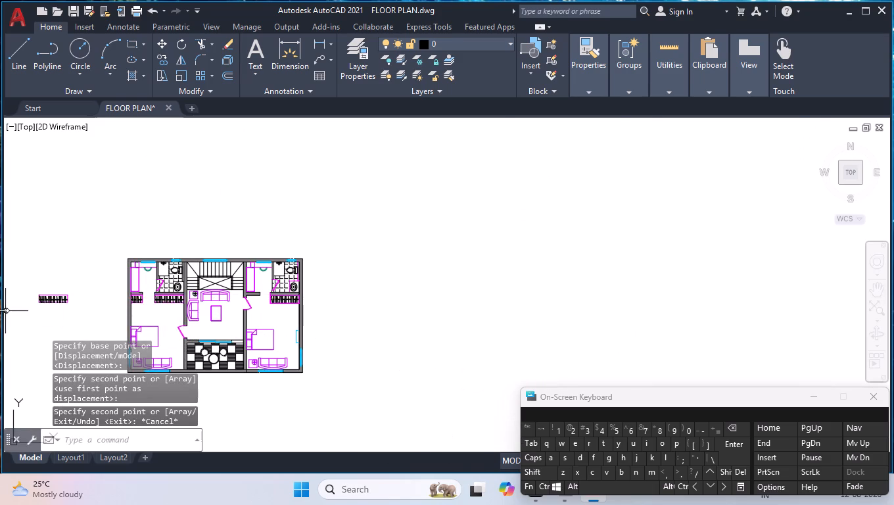
scroll(45, 322, up, 3)
scroll(103, 285, down, 3)
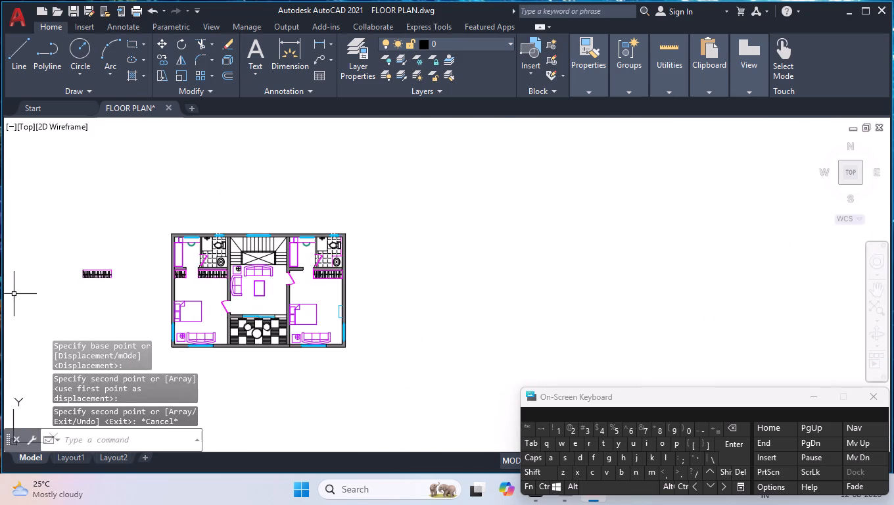
scroll(44, 279, up, 3)
scroll(161, 280, up, 1)
drag(429, 169, 429, 178)
click(279, 320)
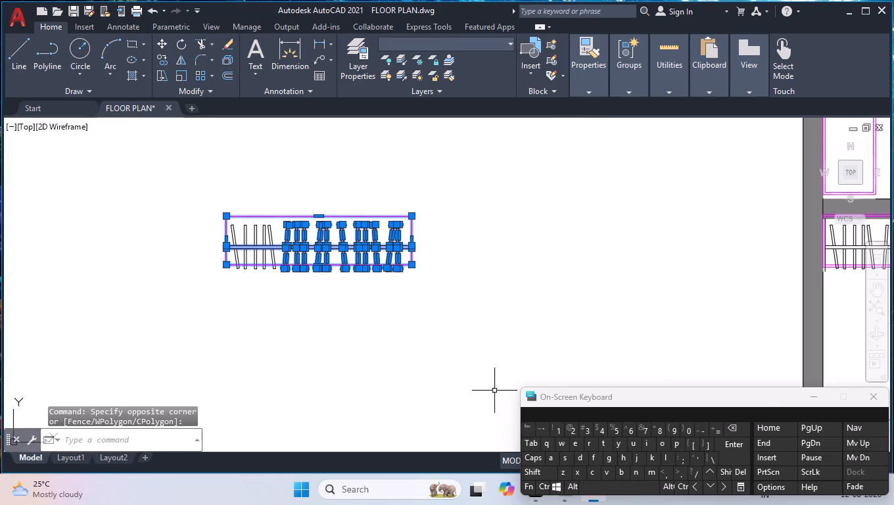
key(Escape)
click(502, 168)
click(157, 306)
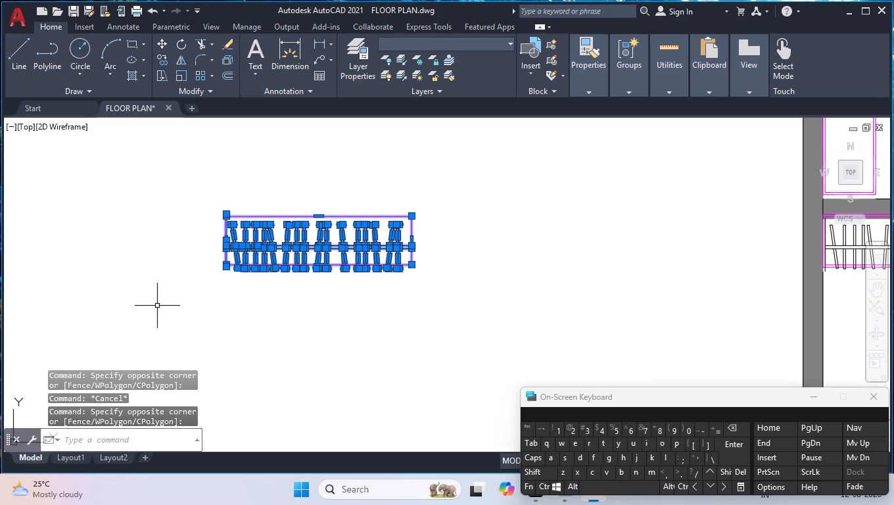
text(ro)
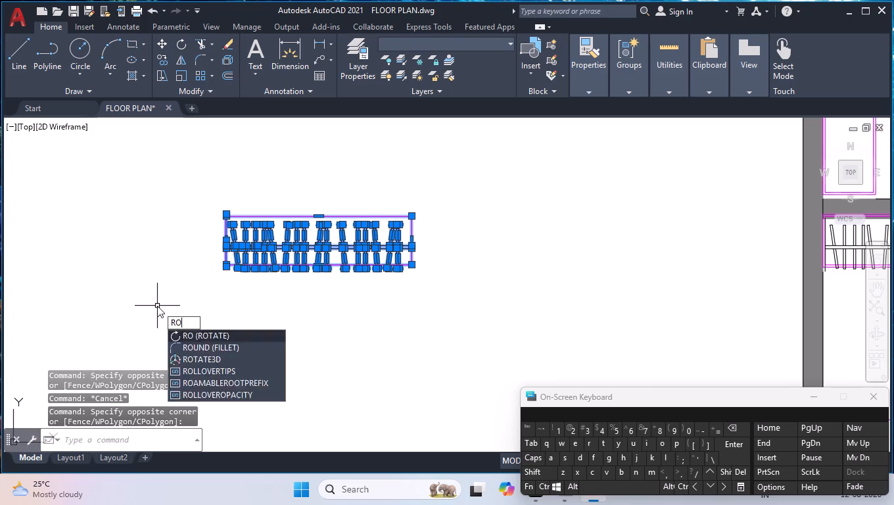
key(Return)
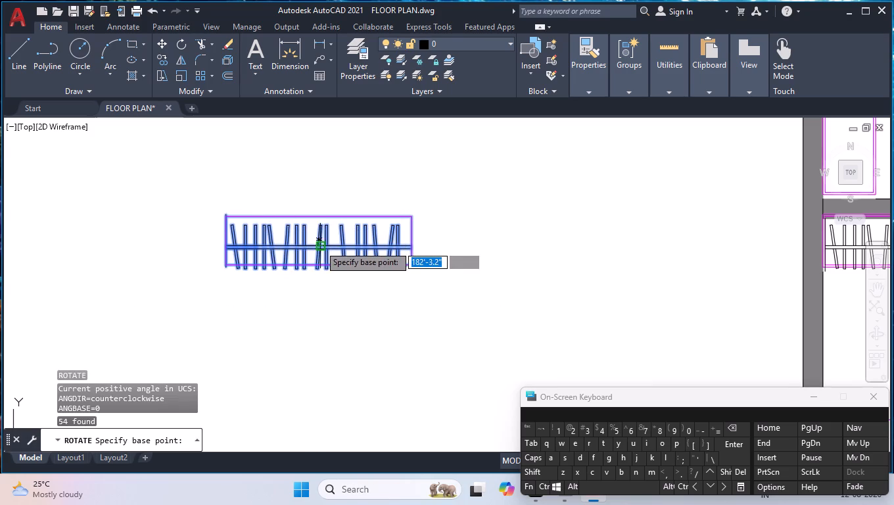
click(320, 241)
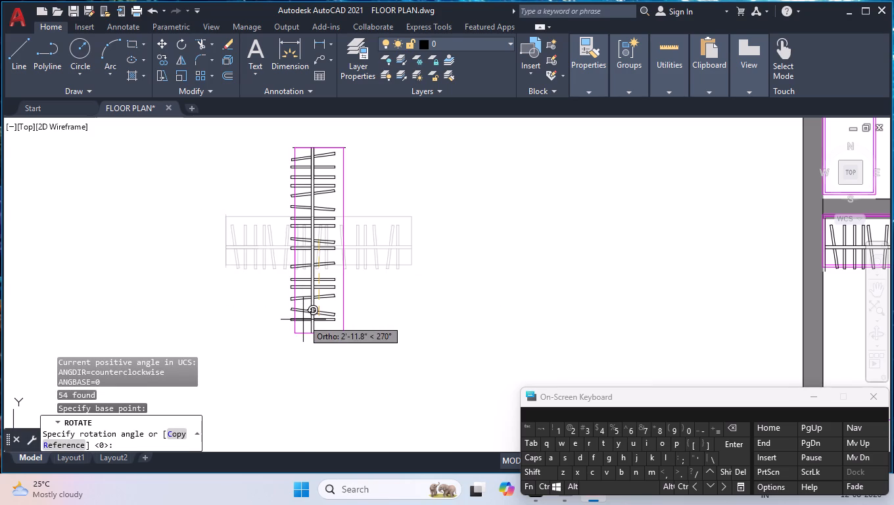
click(291, 137)
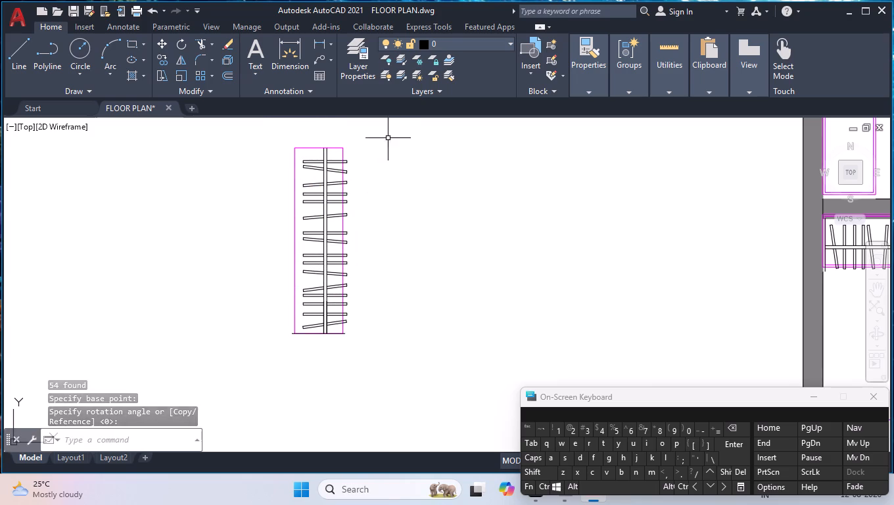
Group all objects of the rotated wardrobe copy into a single group.
drag(368, 124, 368, 139)
click(271, 406)
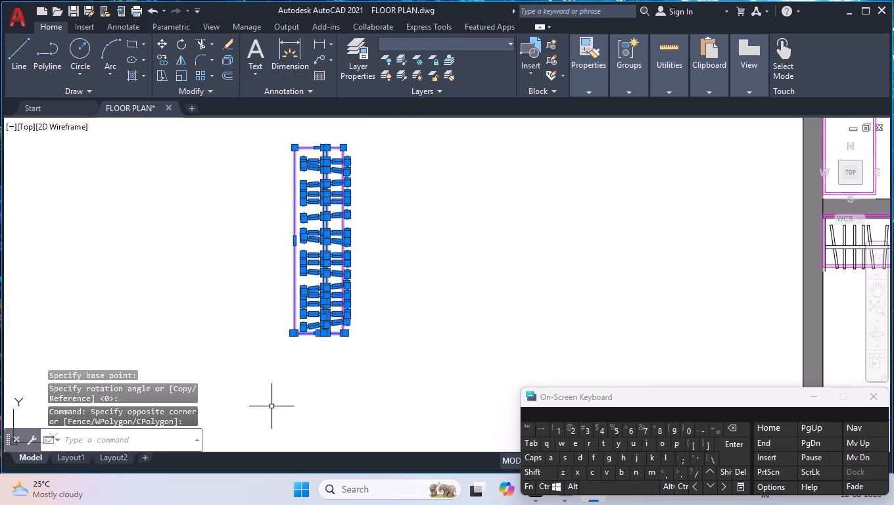
text(group)
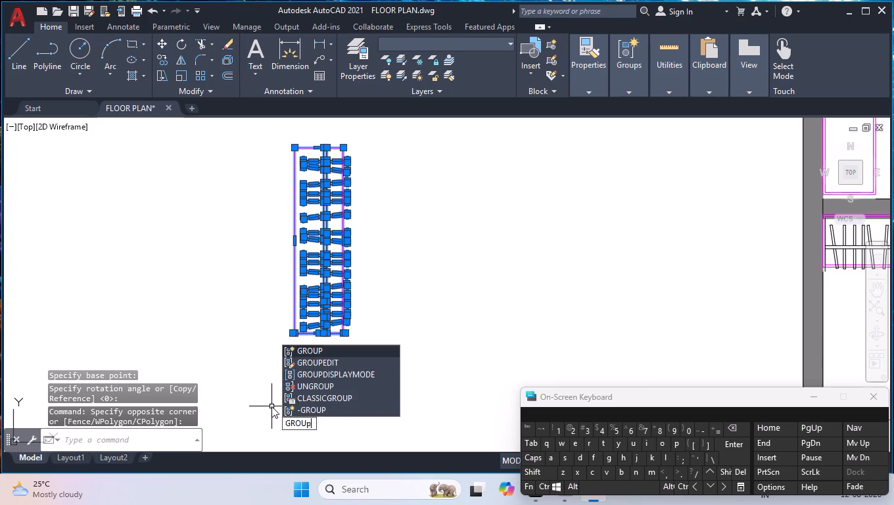
key(Return)
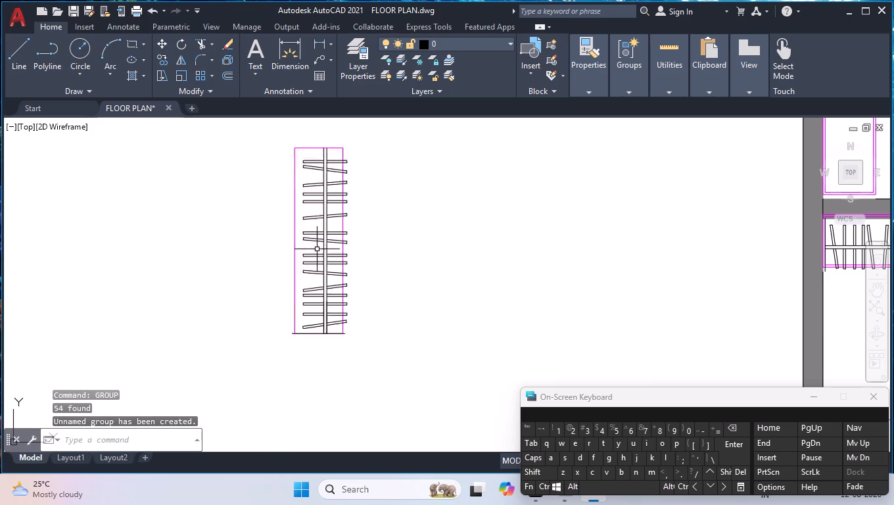
Copy the vertical wardrobe group into the left room's tall cabinet, matching its lower-left corner to the cabinet's inner lower-left corner.
text(cop)
key(Return)
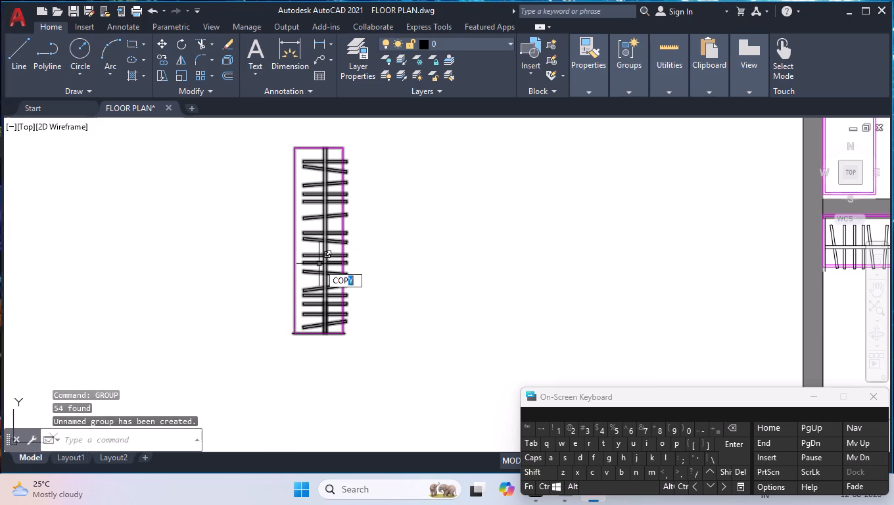
key(Delete)
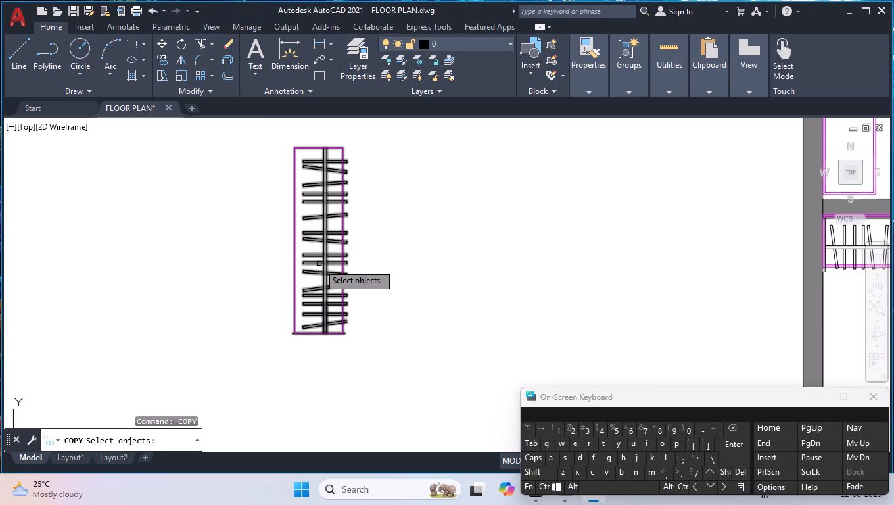
key(Delete)
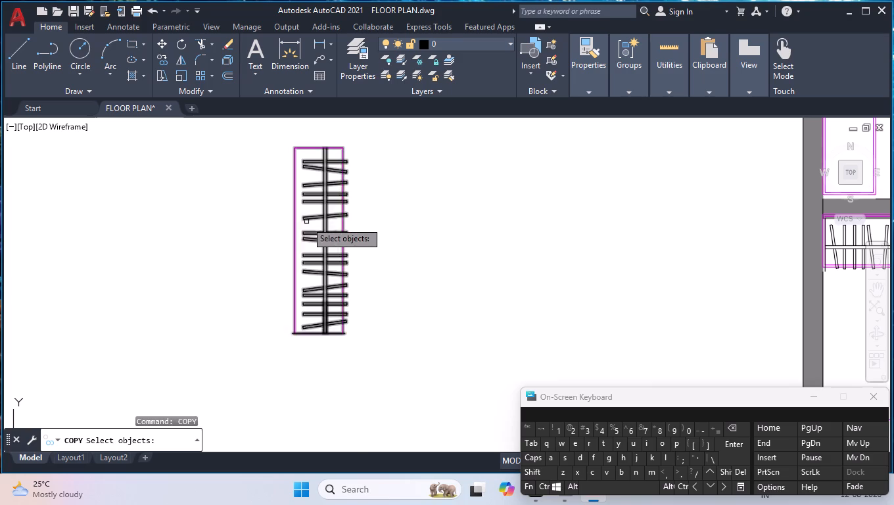
click(306, 222)
click(308, 214)
click(322, 193)
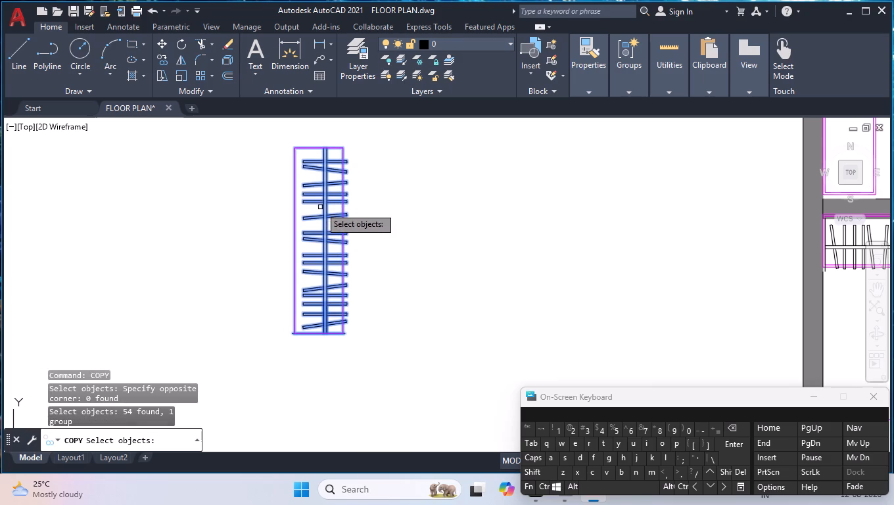
key(Return)
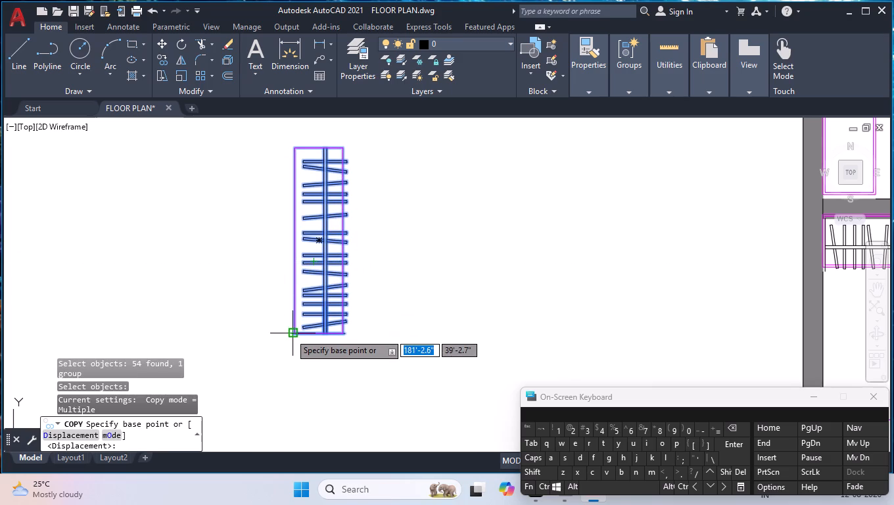
scroll(290, 333, up, 4)
click(309, 338)
scroll(445, 327, down, 4)
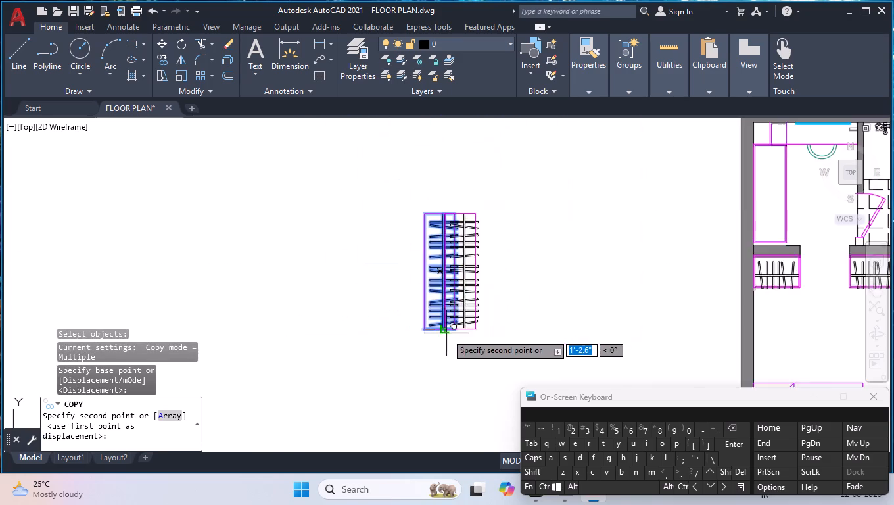
scroll(449, 334, down, 3)
scroll(534, 332, up, 4)
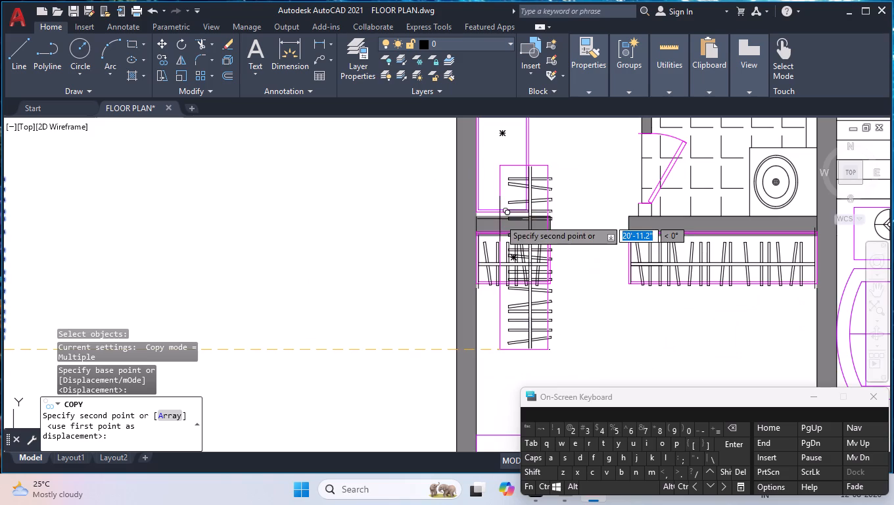
scroll(485, 204, up, 5)
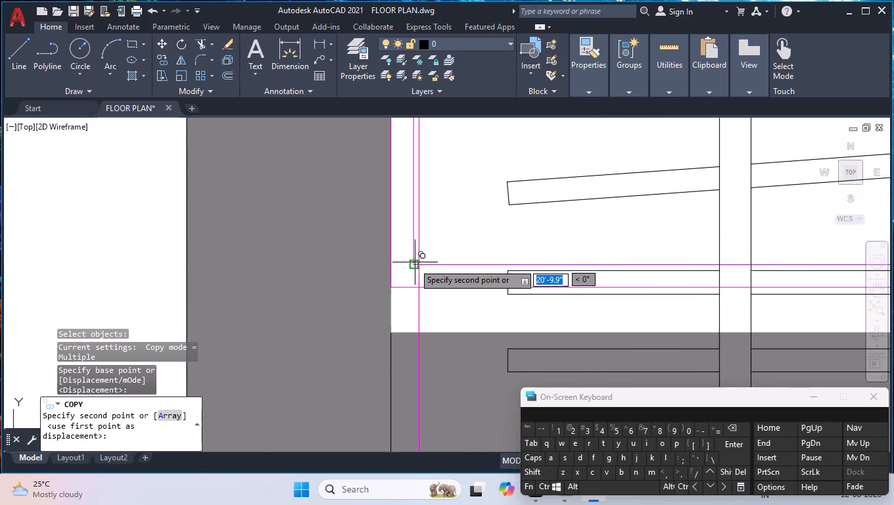
click(417, 260)
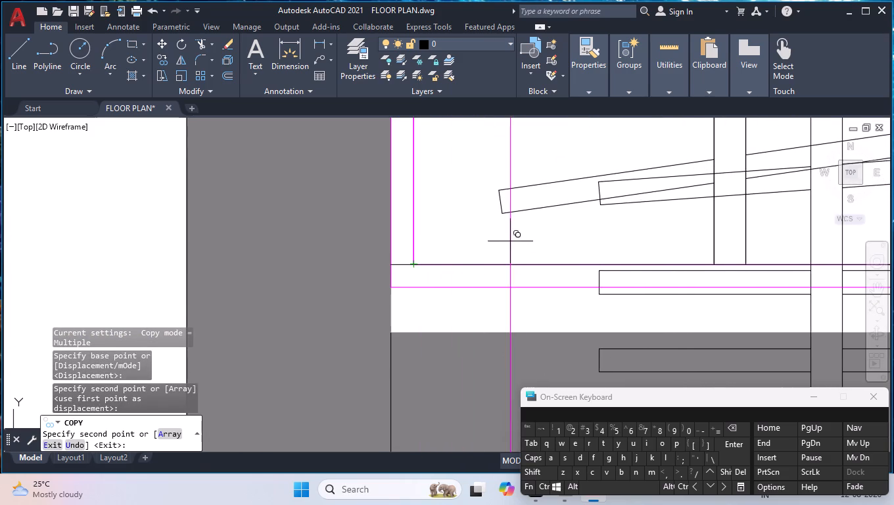
key(Escape)
Ungroup the hanger group placed in the left room's tall cabinet, where it overruns the cabinet's top edge.
scroll(542, 326, down, 3)
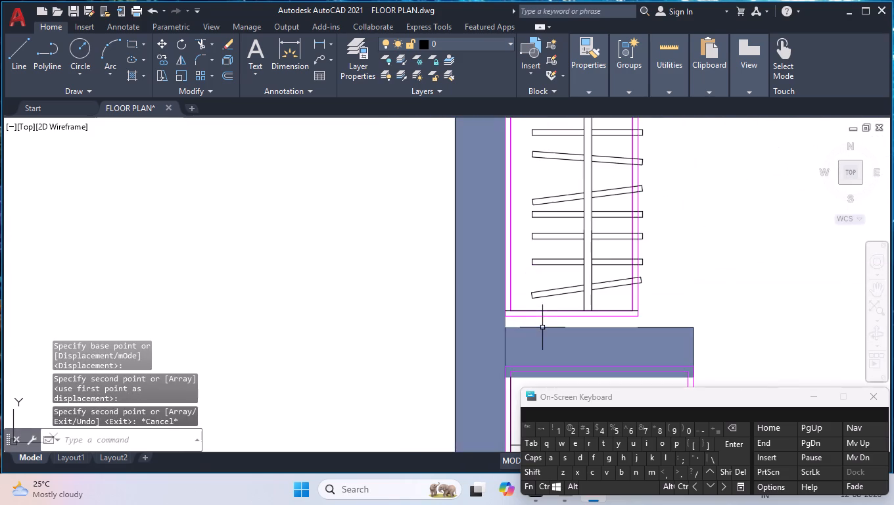
scroll(547, 316, down, 2)
scroll(581, 136, up, 3)
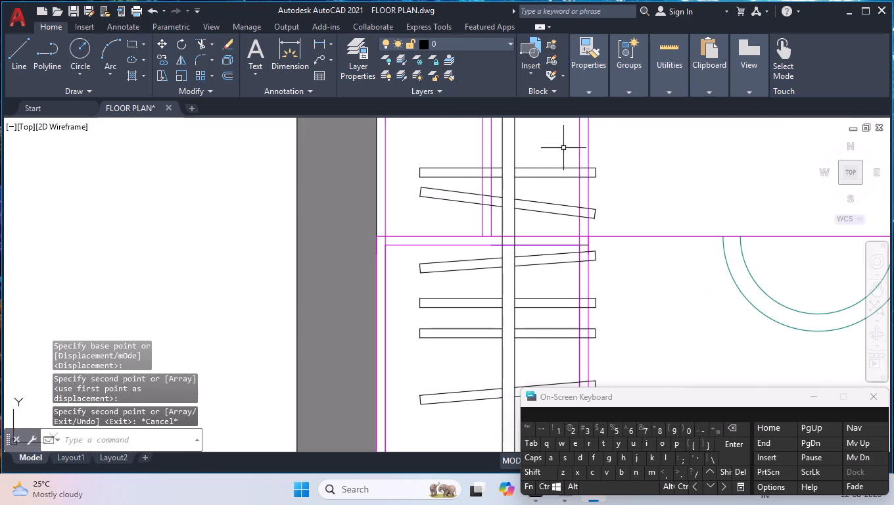
click(527, 257)
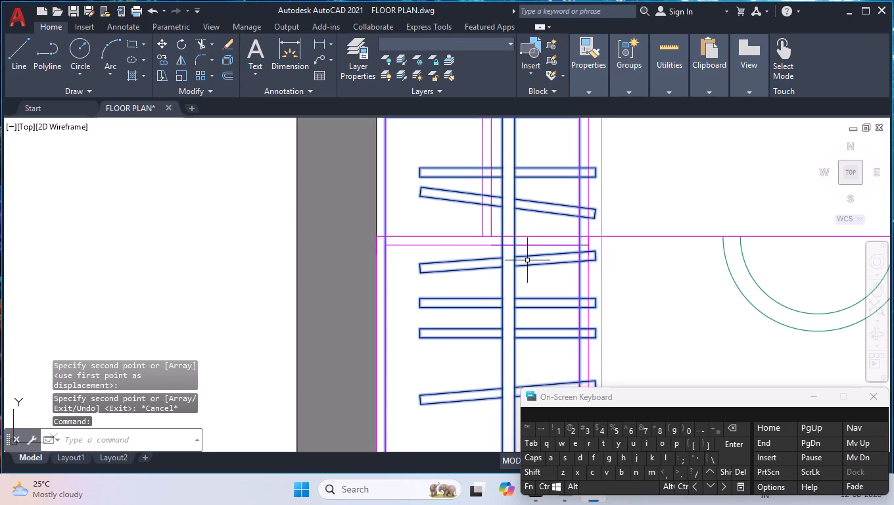
text(un)
key(g)
key(r)
key(Return)
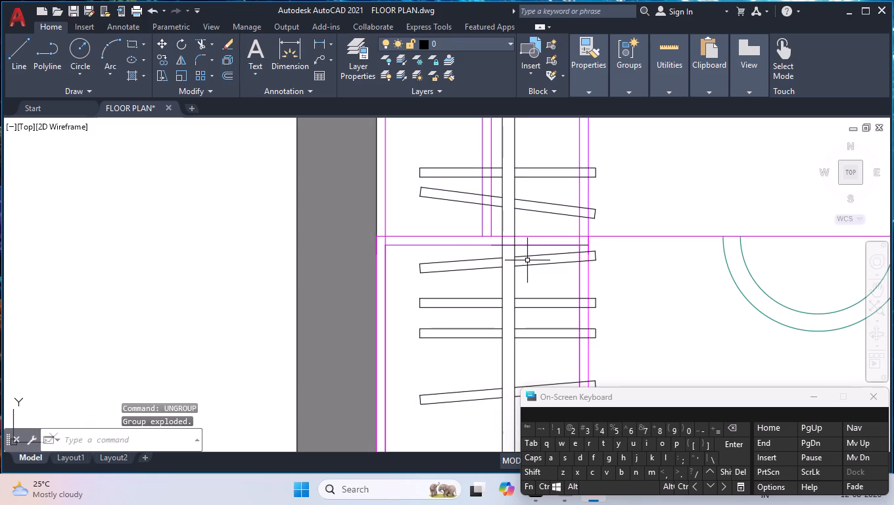
Delete the two hangers and the stray short horizontal line lying above the left room's tall cabinet.
click(542, 142)
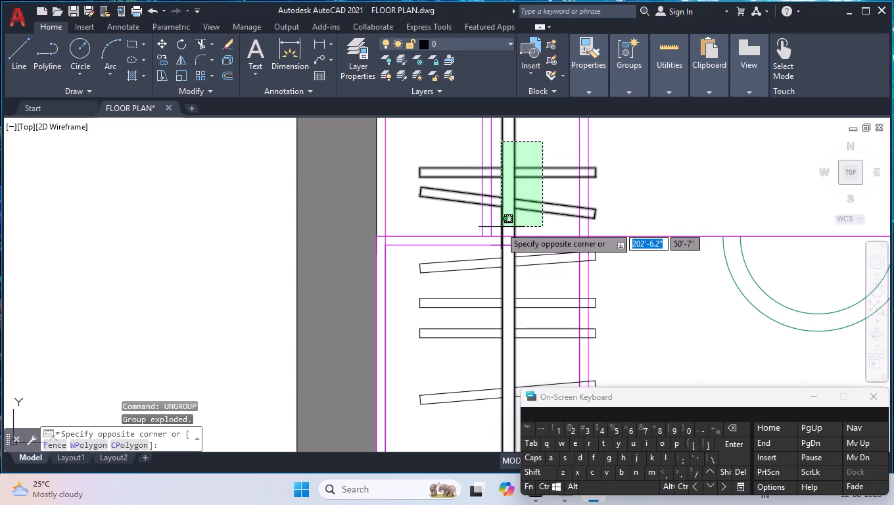
click(525, 214)
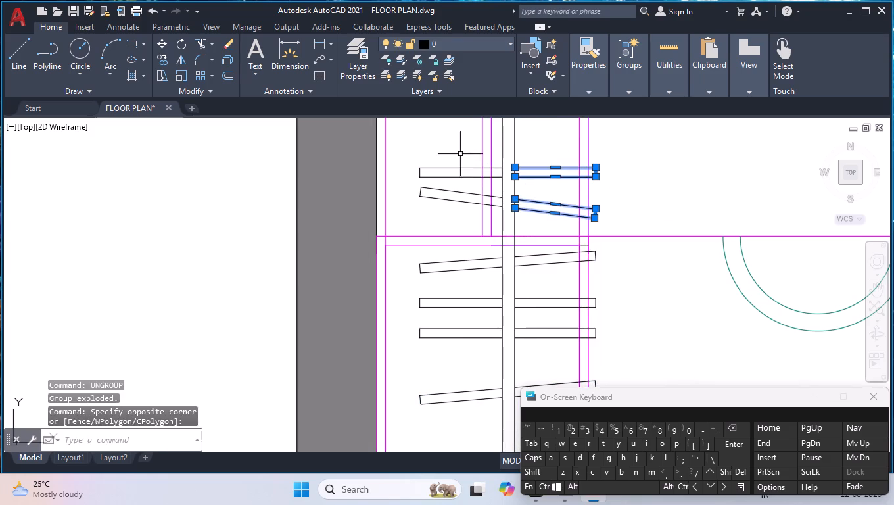
click(460, 151)
click(443, 206)
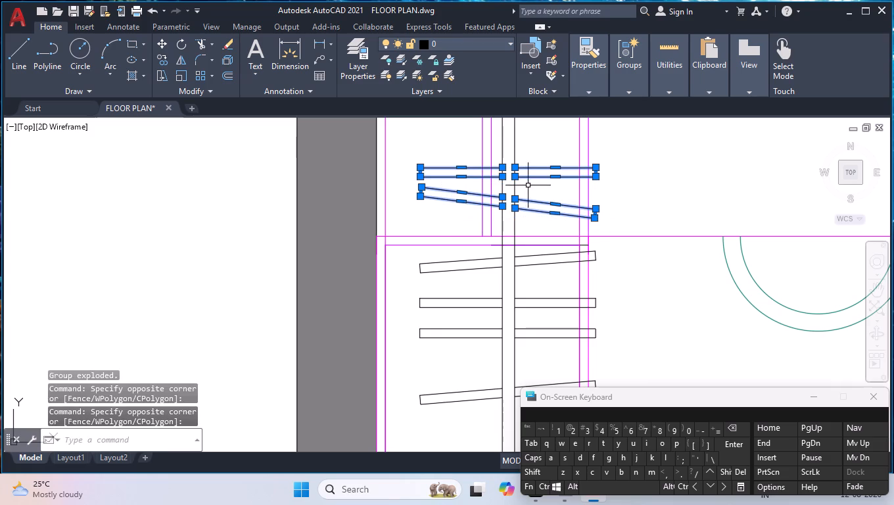
key(Delete)
scroll(523, 179, down, 2)
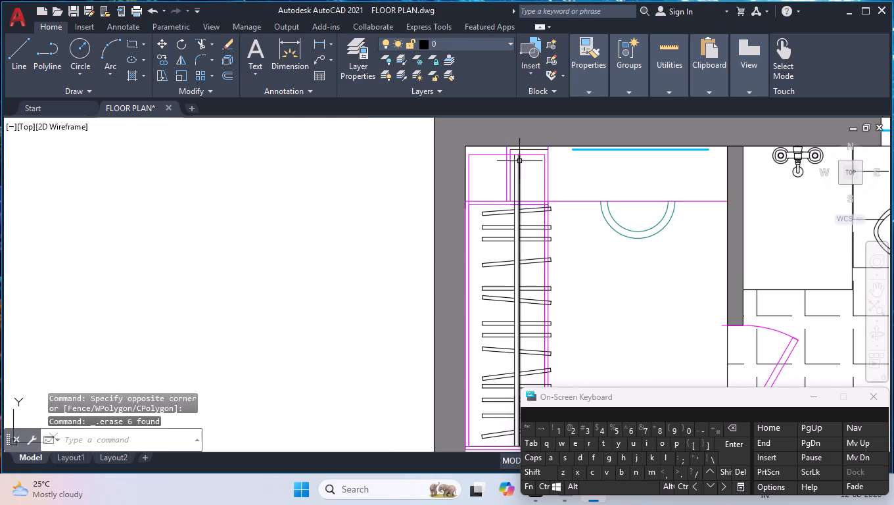
scroll(523, 145, up, 2)
click(532, 154)
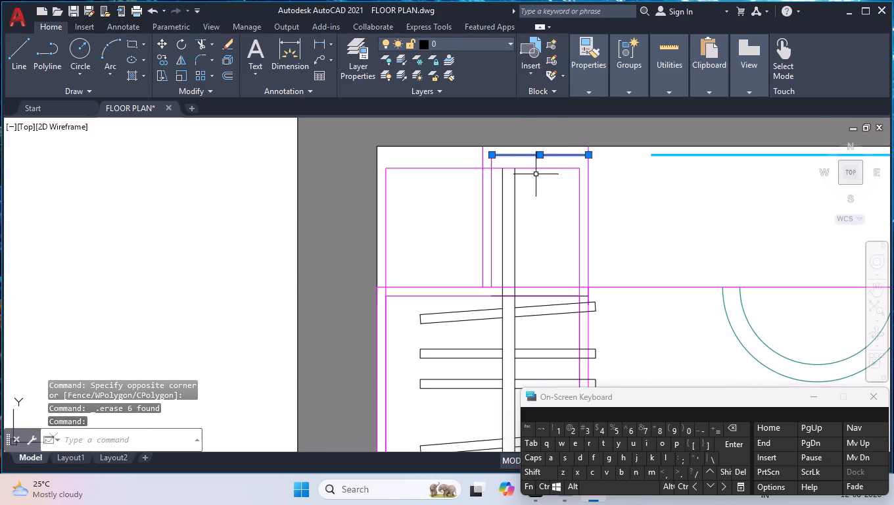
key(Delete)
Trim the two hanger rod lines back to the tall cabinet's inner top line.
text(tr)
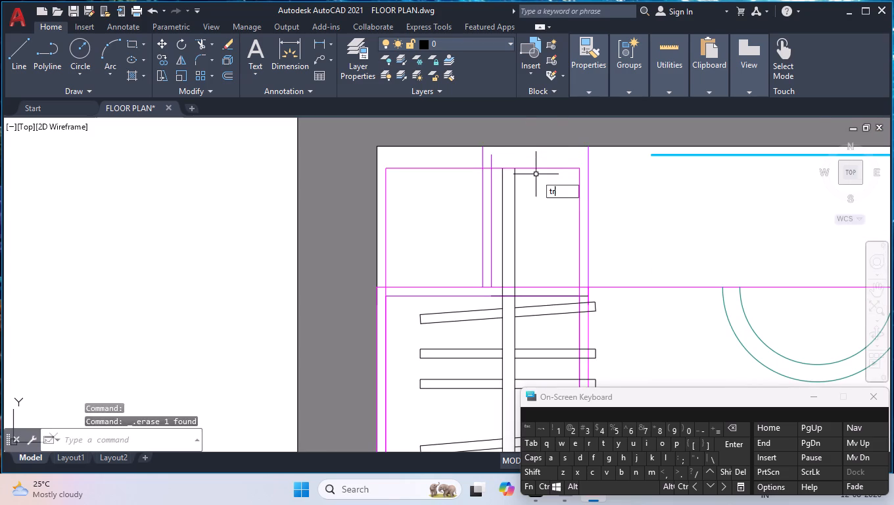
key(Return)
click(526, 204)
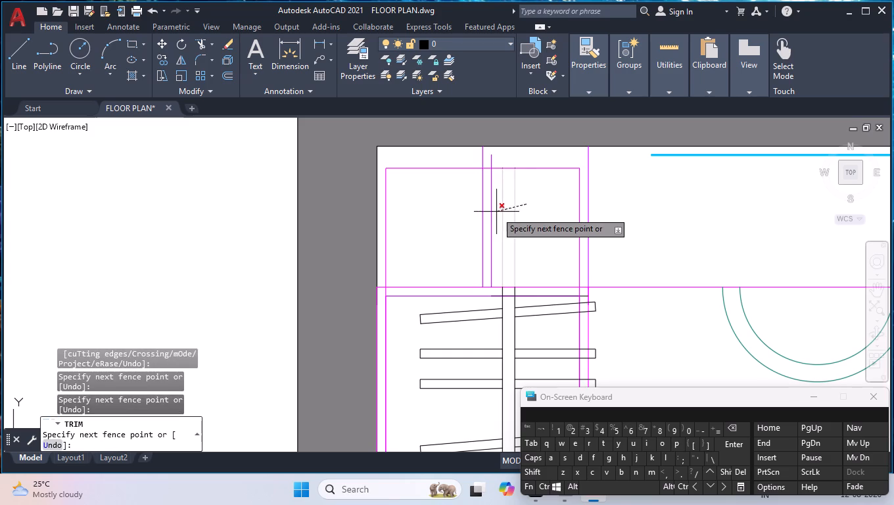
click(496, 212)
scroll(530, 304, up, 3)
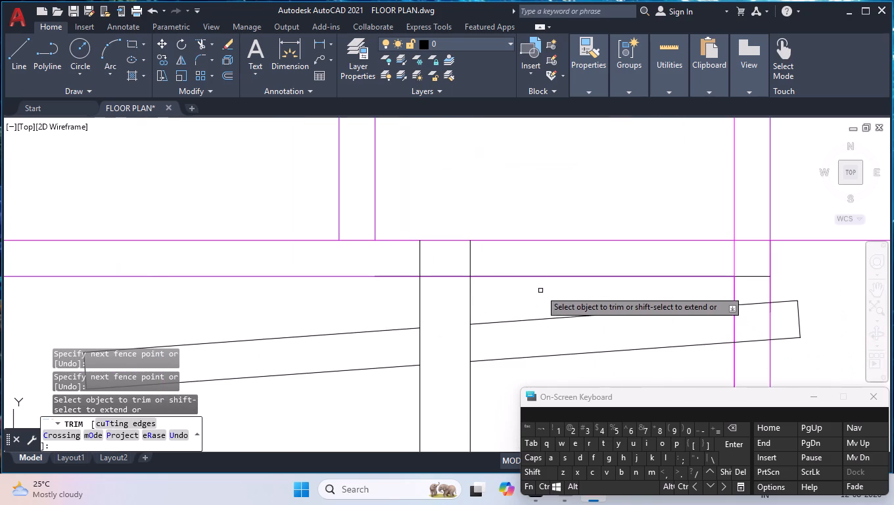
click(543, 277)
click(484, 247)
click(397, 270)
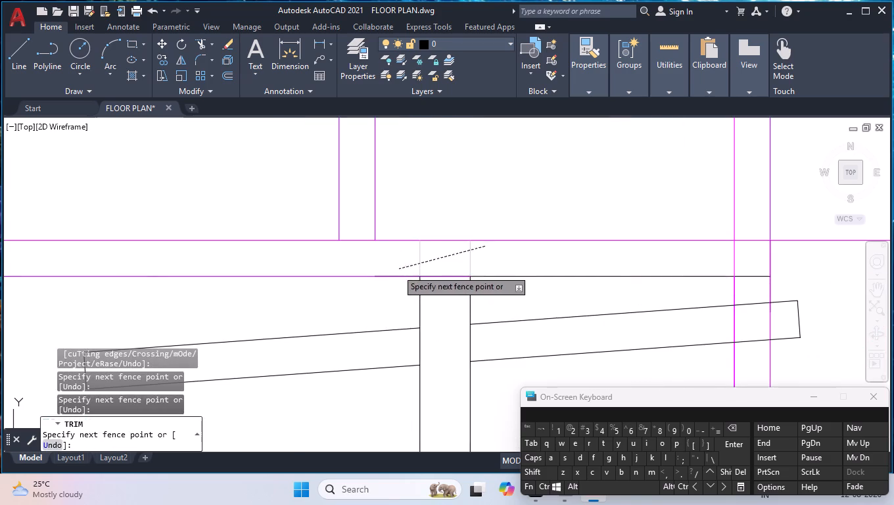
Trim the cabinet's inner top line and the overlapping line on both sides of the rod, keeping only the rod's end cap.
click(540, 277)
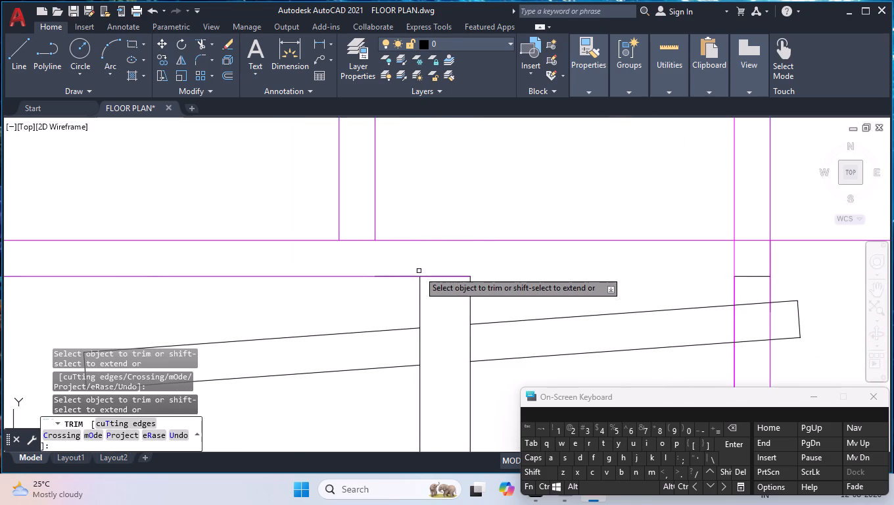
click(396, 275)
click(396, 275)
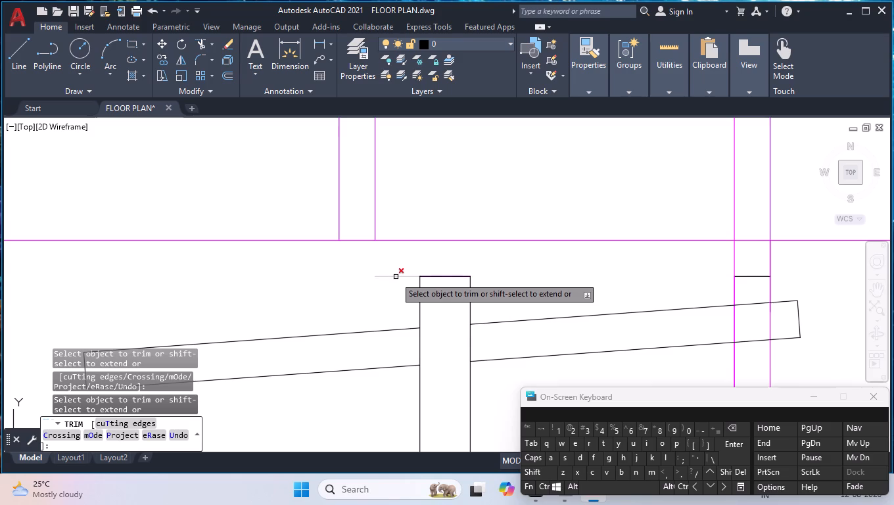
click(395, 277)
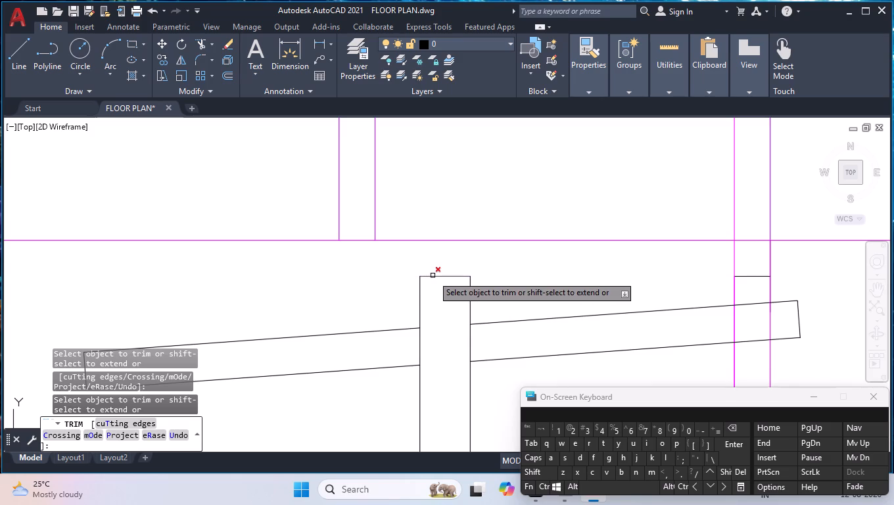
click(433, 276)
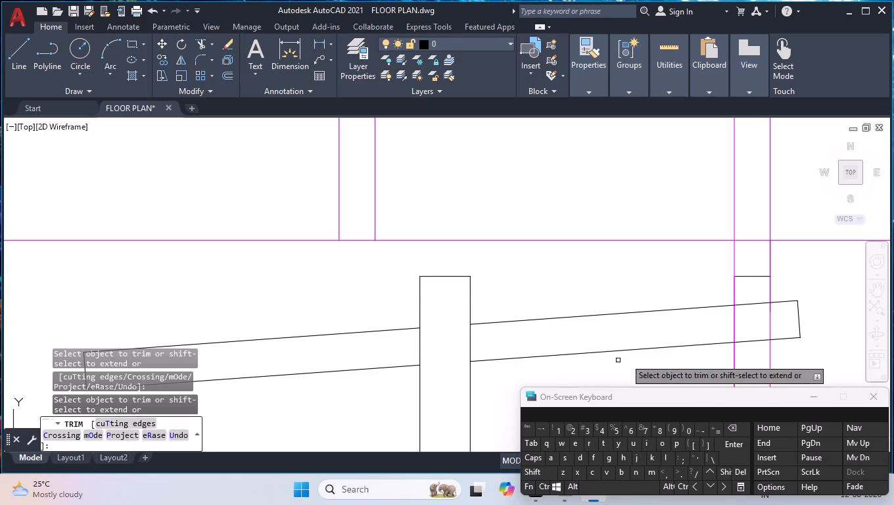
click(752, 278)
key(Escape)
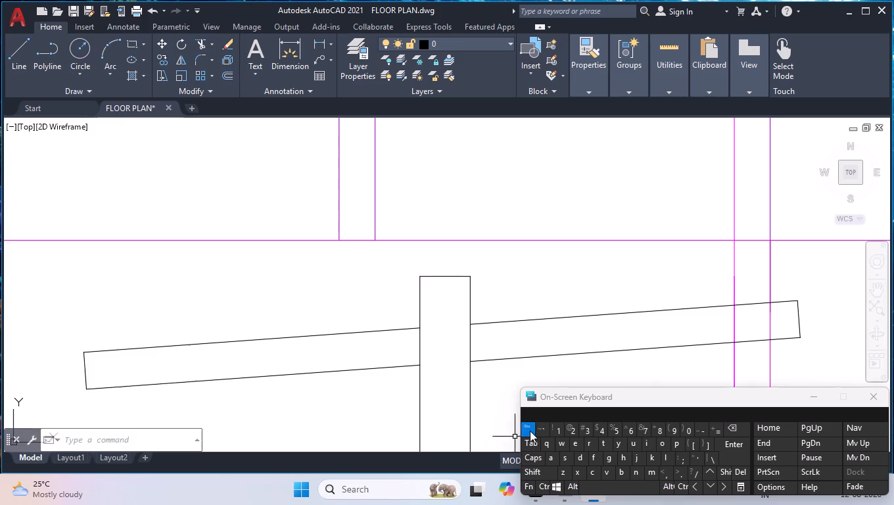
Group the remaining hangers and rod in the left room's tall cabinet into a single group.
scroll(527, 351, down, 6)
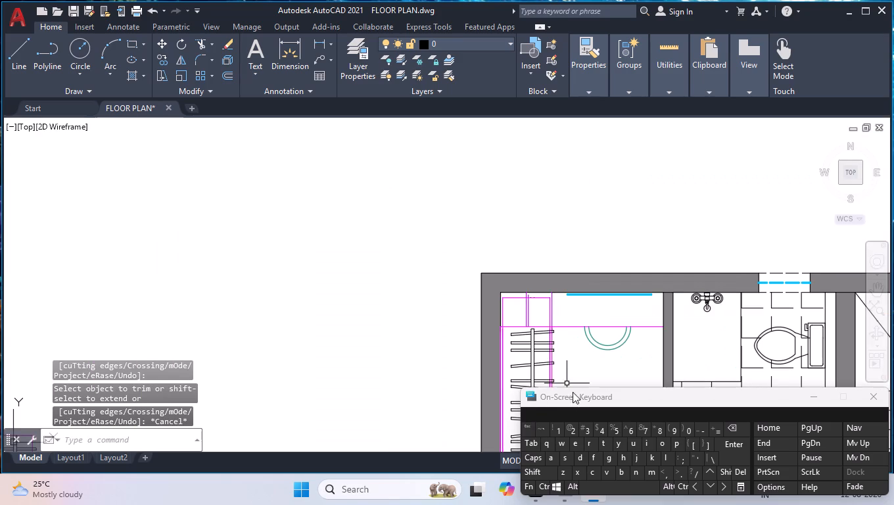
scroll(573, 349, down, 6)
scroll(585, 383, up, 3)
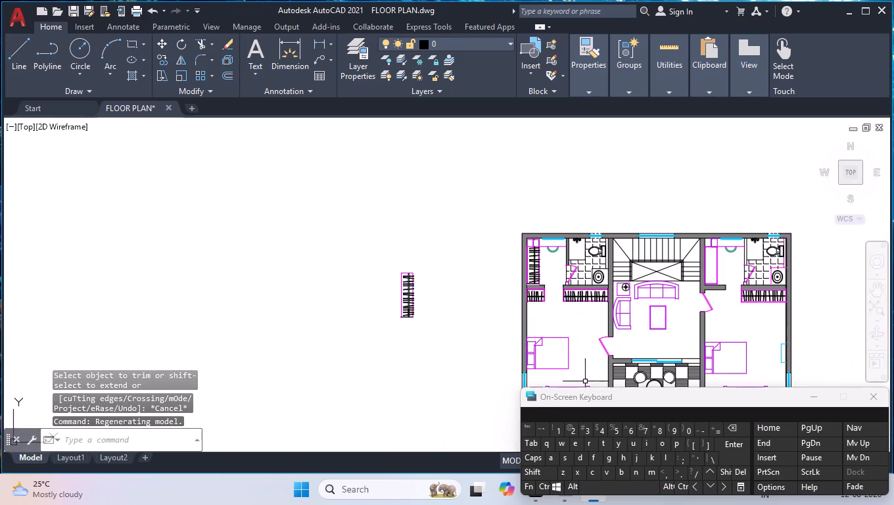
scroll(565, 307, up, 2)
scroll(518, 167, up, 2)
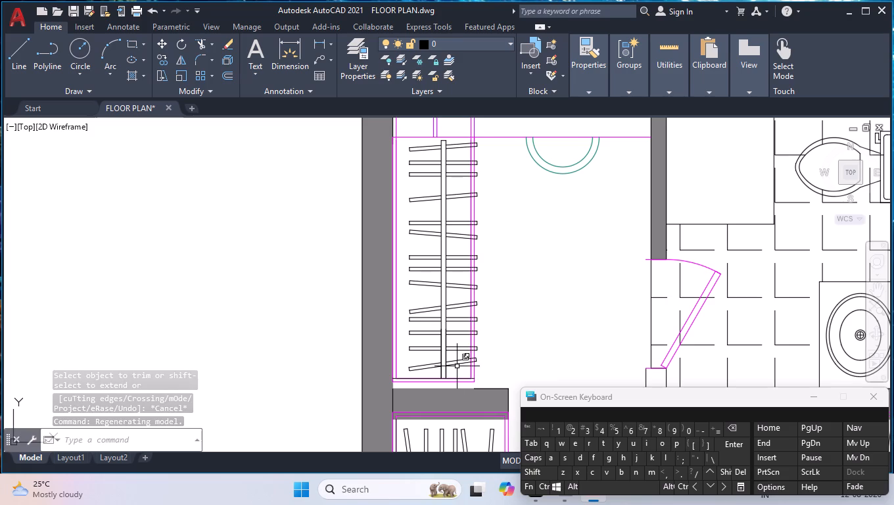
click(468, 141)
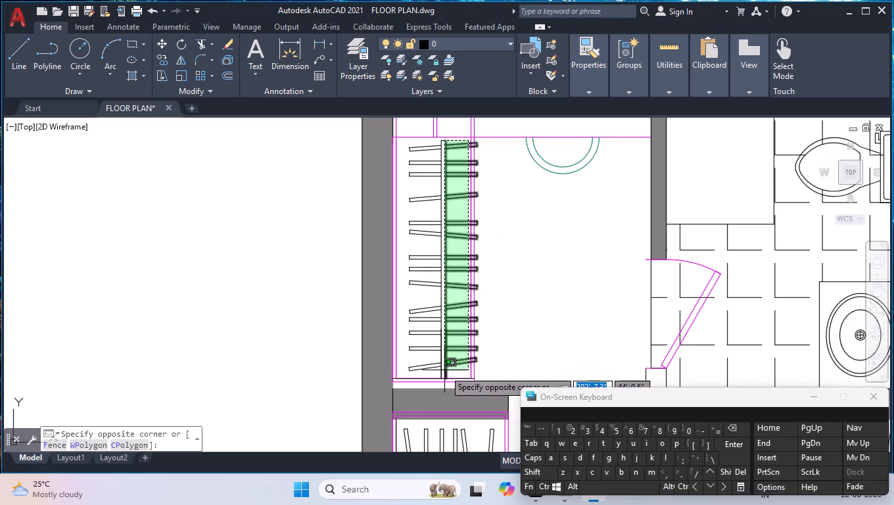
click(438, 369)
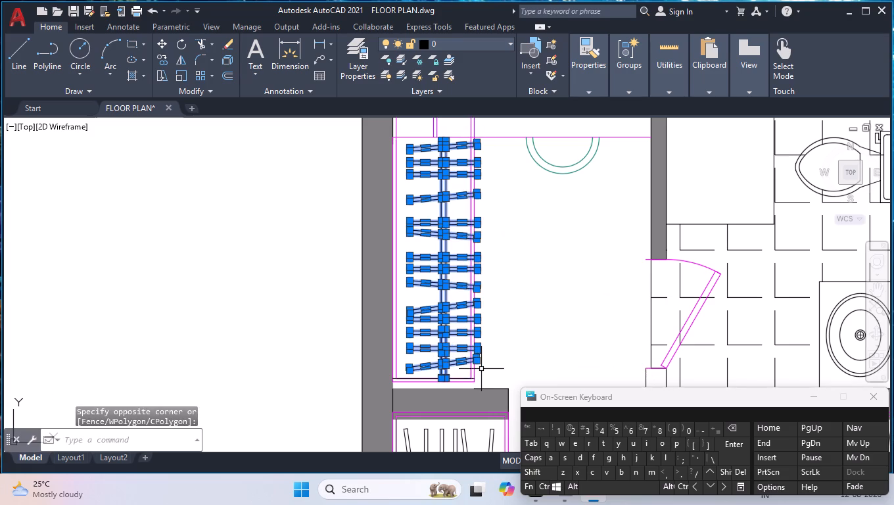
text(gro)
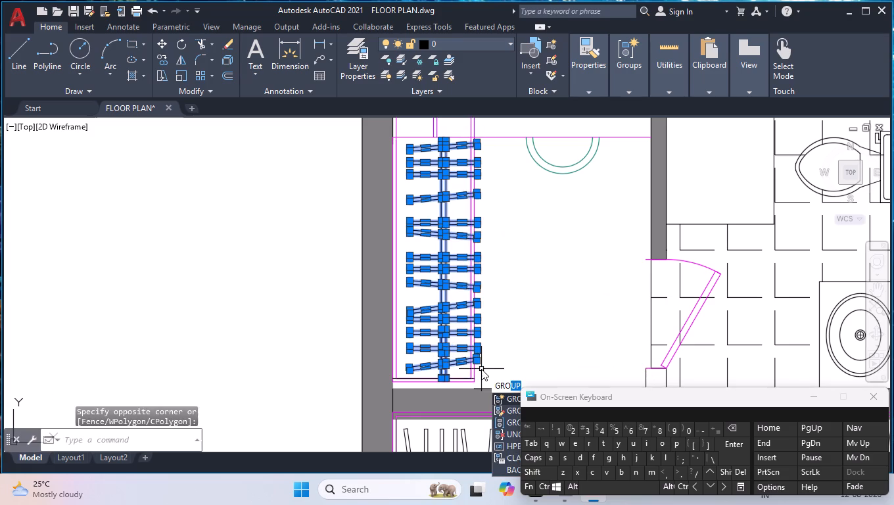
key(Return)
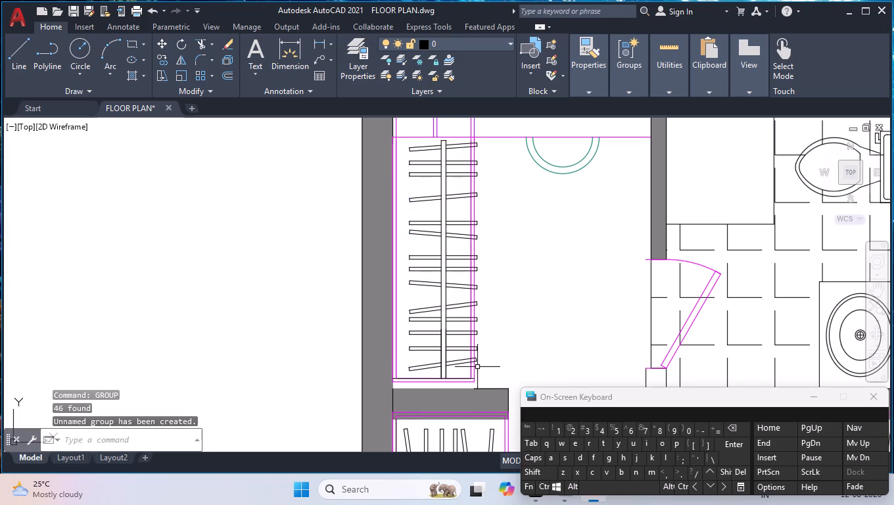
Move the hanger group about 2.7" toward the outer wall so the hangers fit between the tall cabinet's side lines.
text(move)
key(Return)
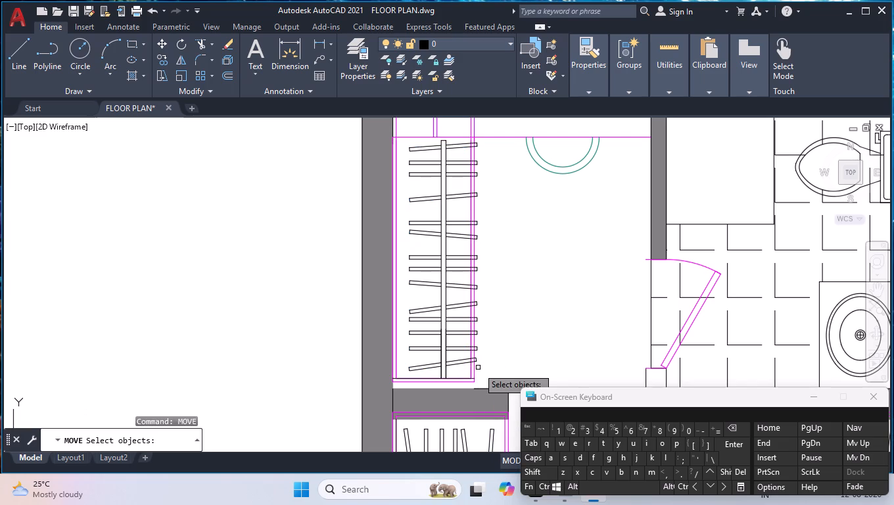
click(446, 310)
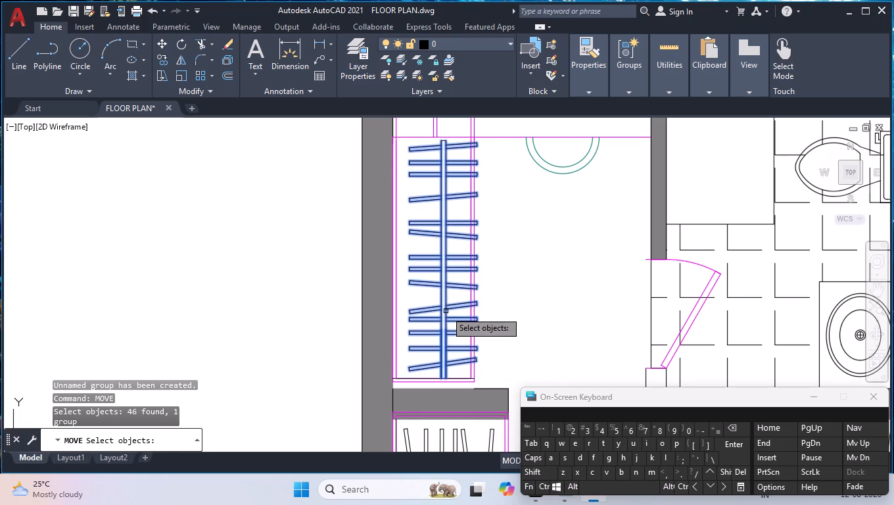
key(Return)
scroll(491, 363, up, 5)
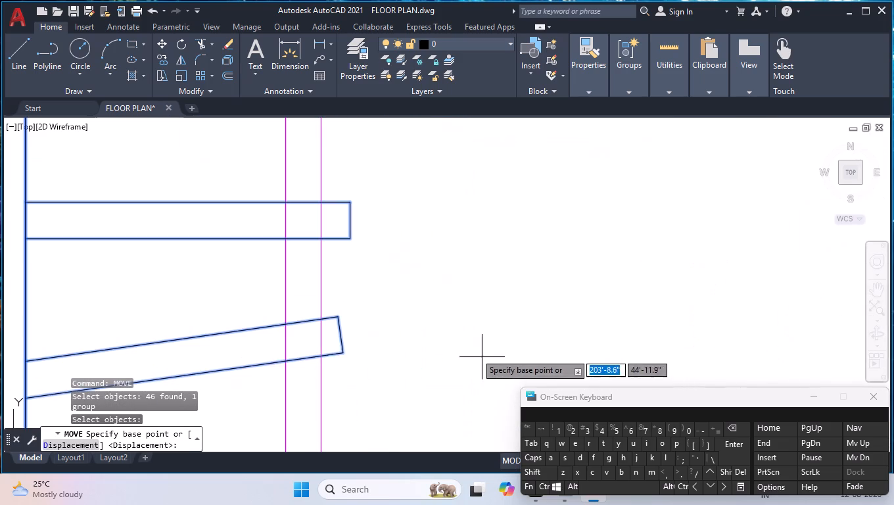
click(346, 354)
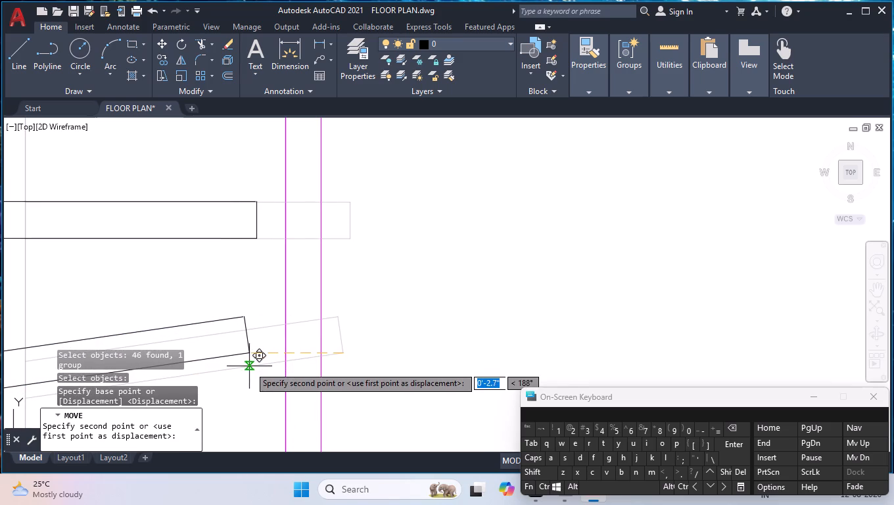
click(247, 363)
Move the detached short cap line onto the hanger rod's top and align both its ends with the rod's two edges.
scroll(262, 354, down, 4)
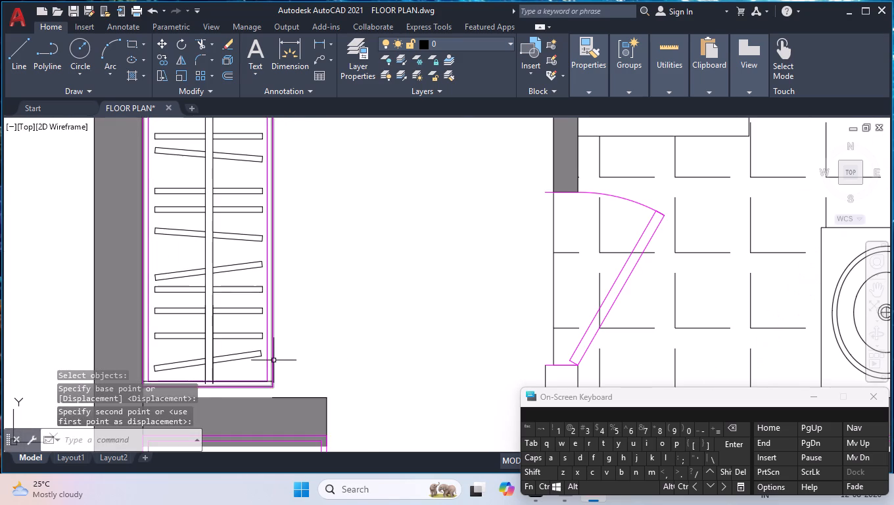
scroll(269, 359, down, 1)
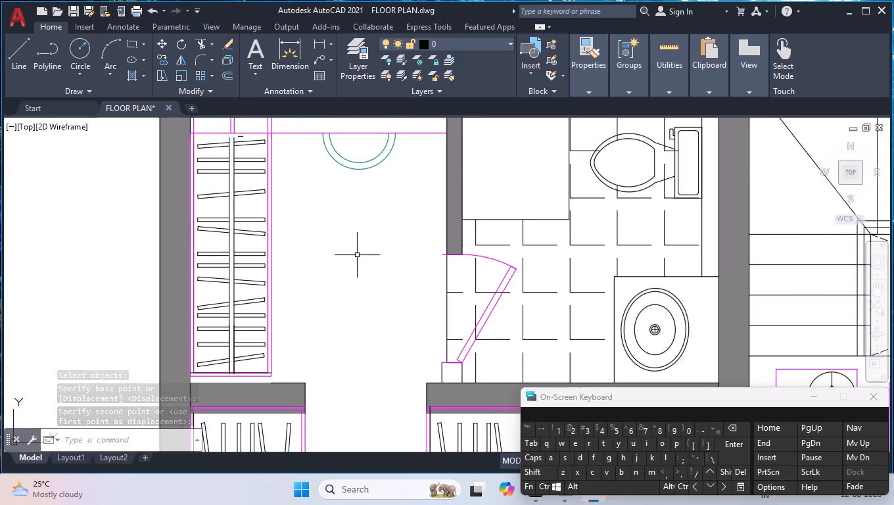
scroll(218, 139, up, 2)
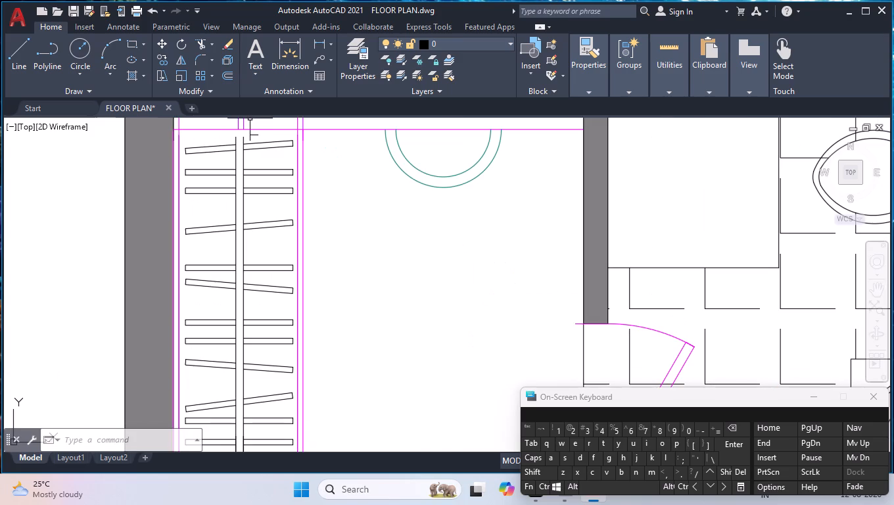
scroll(252, 116, up, 5)
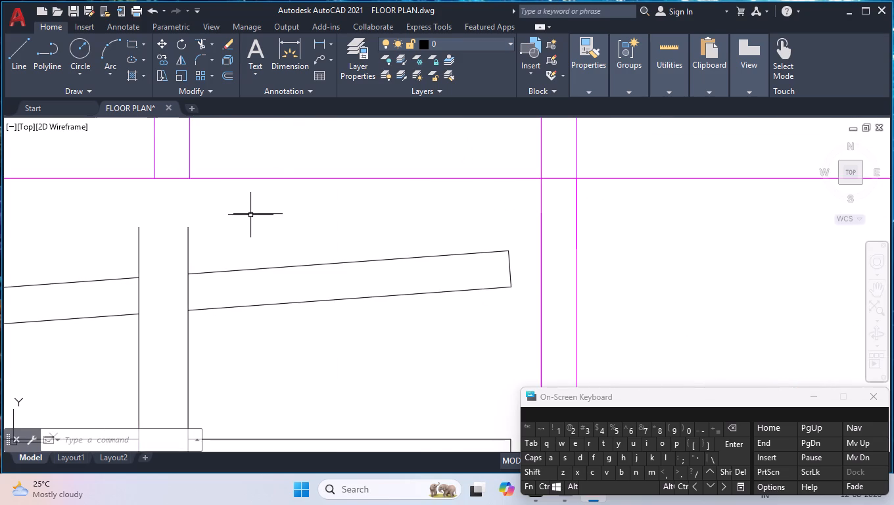
click(251, 214)
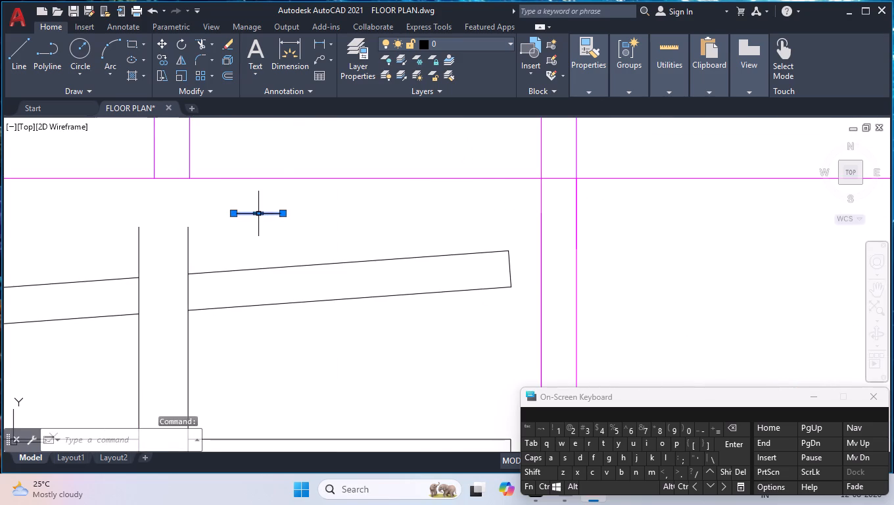
click(256, 214)
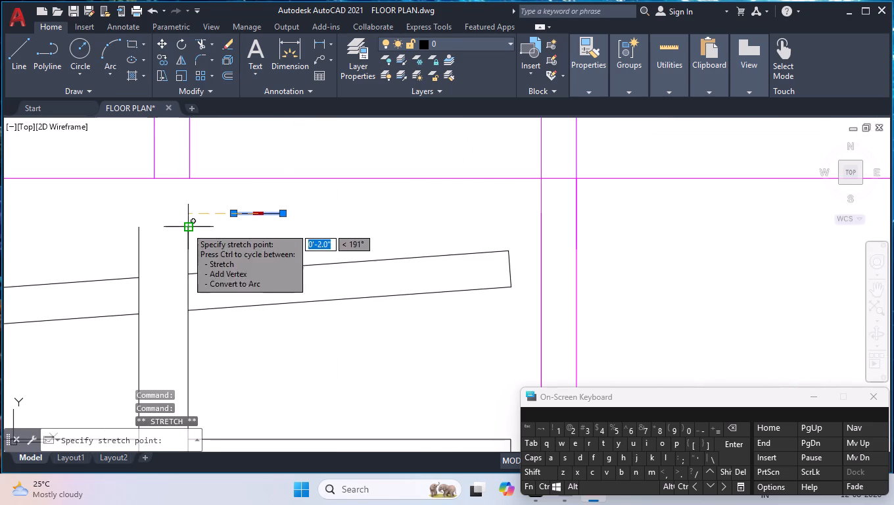
click(187, 228)
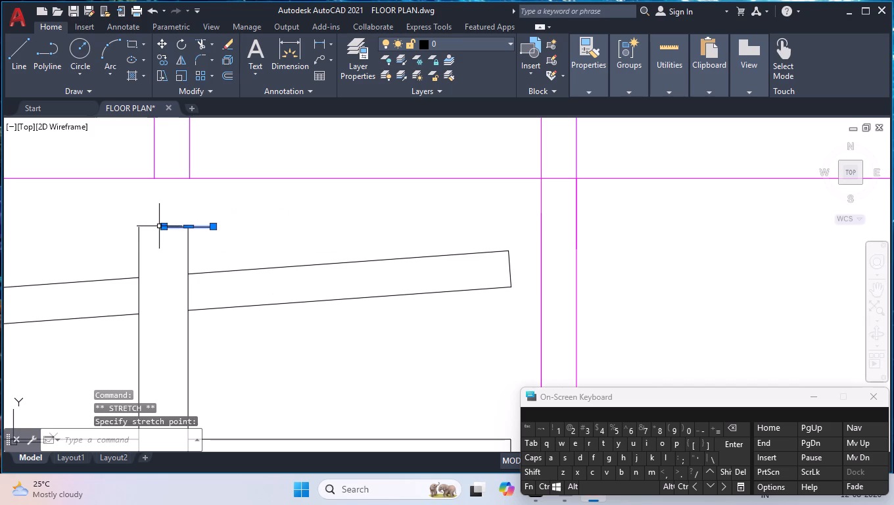
click(161, 226)
click(141, 228)
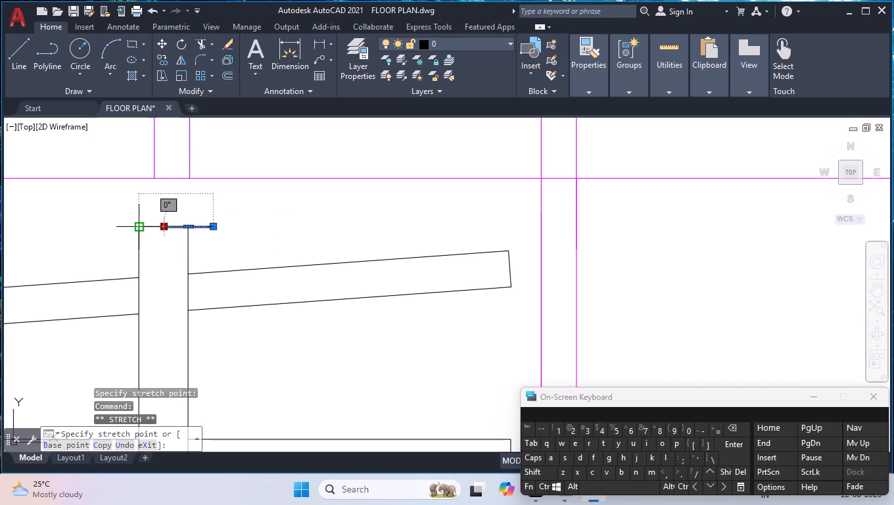
click(212, 228)
click(185, 228)
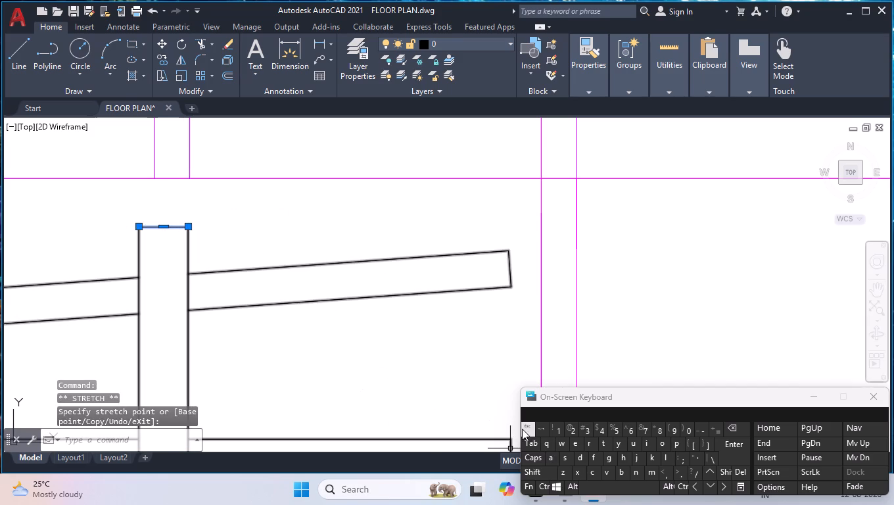
key(Escape)
scroll(544, 241, down, 8)
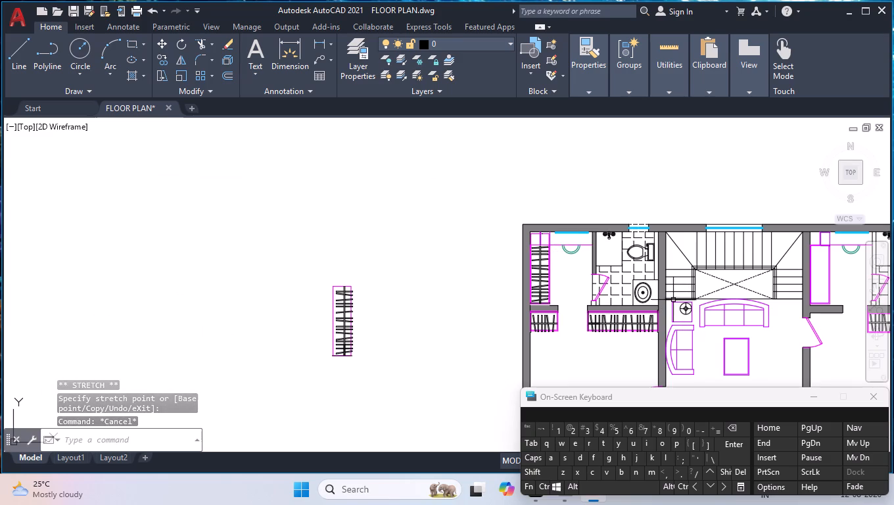
Copy the hanger group from the left room's tall cabinet horizontally about 28'-5.6" into the right room's empty tall cabinet, centred between its side lines.
scroll(672, 299, up, 1)
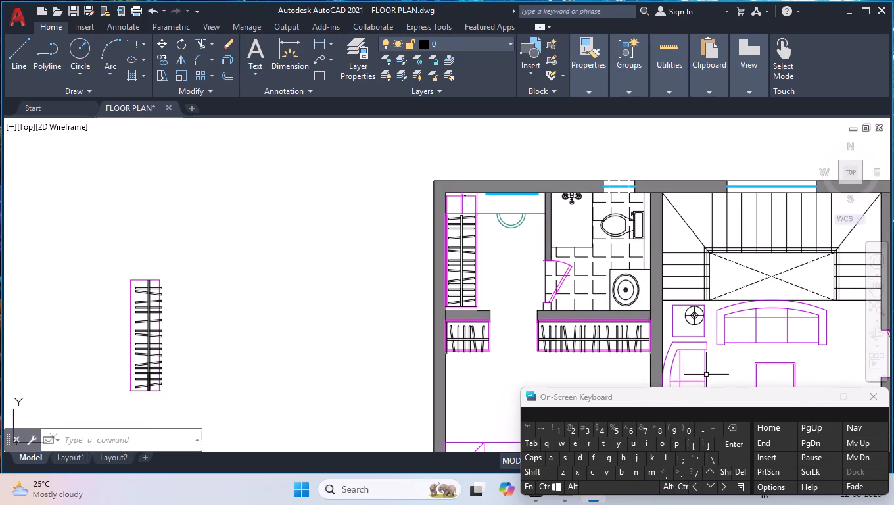
click(874, 290)
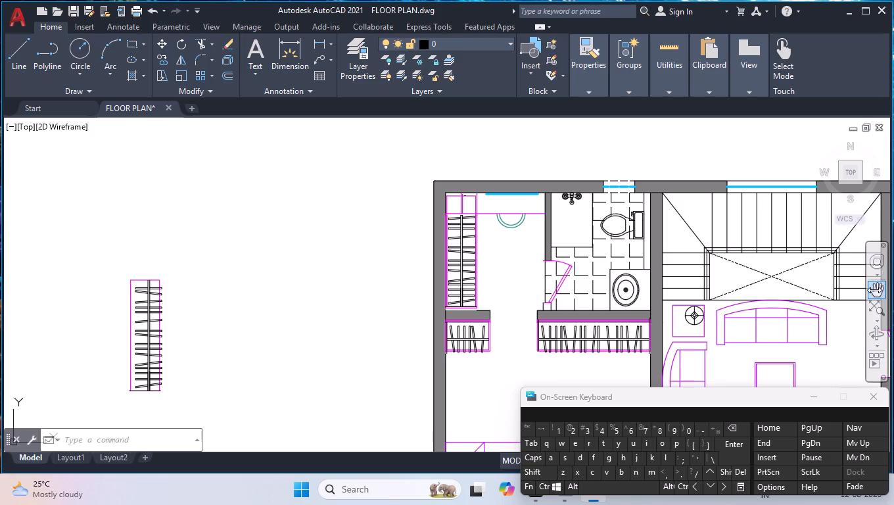
drag(847, 334, 670, 329)
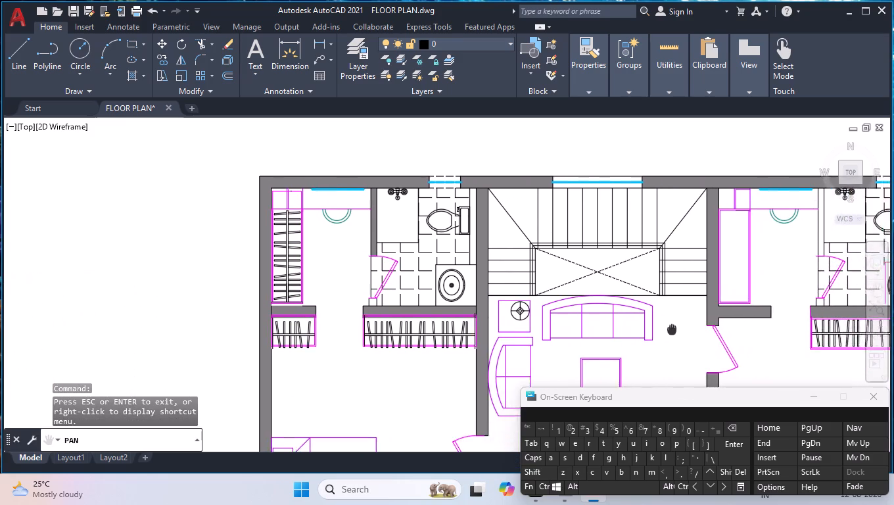
drag(670, 329, 459, 331)
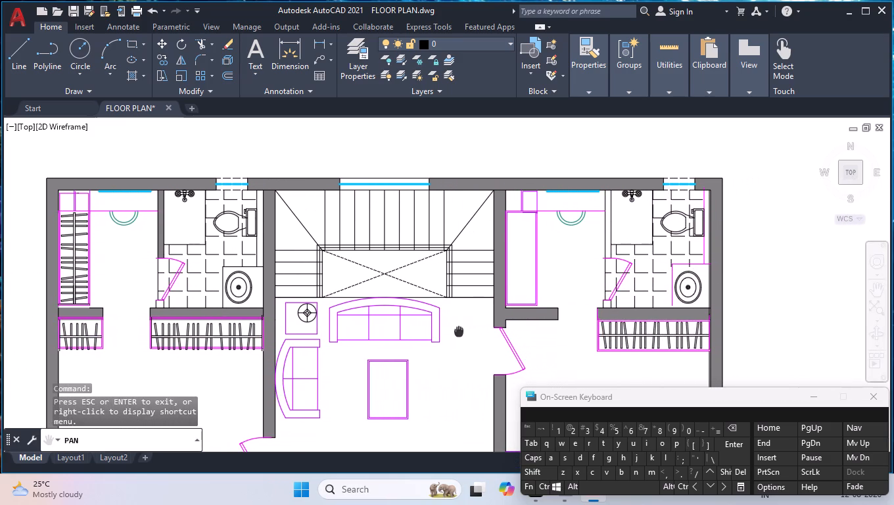
drag(459, 331, 351, 306)
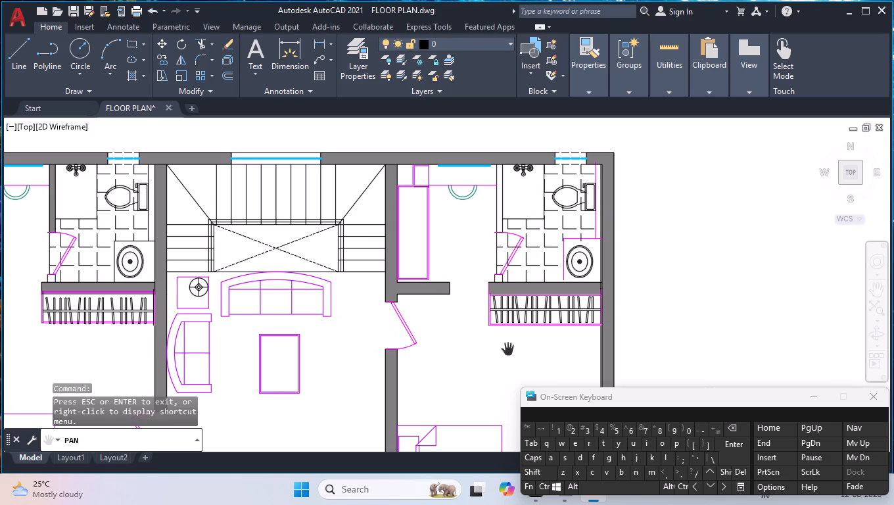
drag(139, 331, 145, 331)
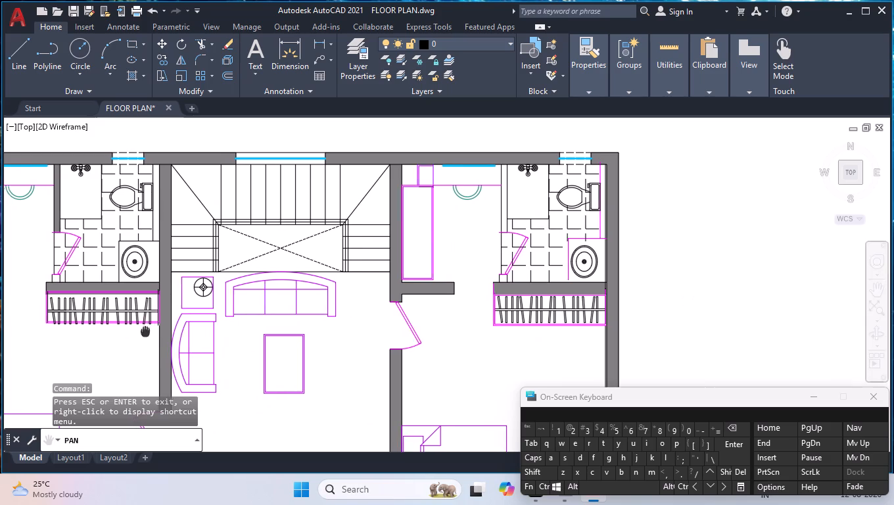
drag(145, 331, 487, 337)
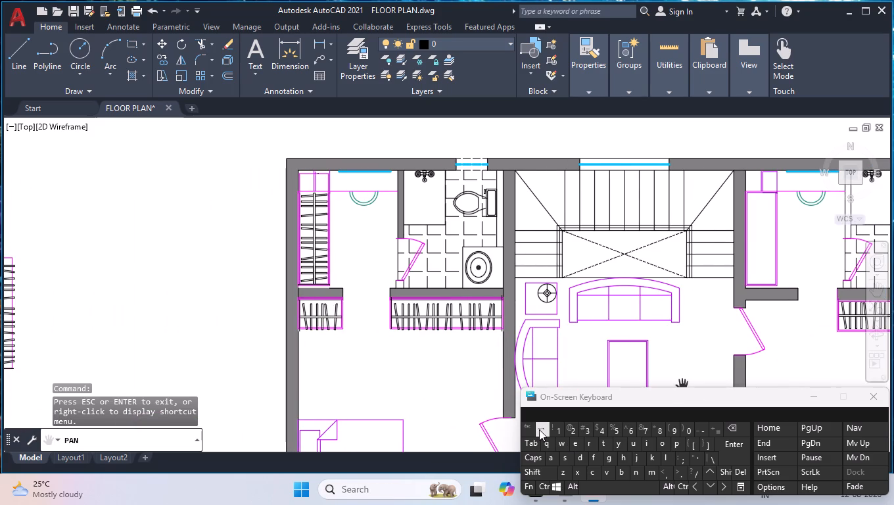
key(Escape)
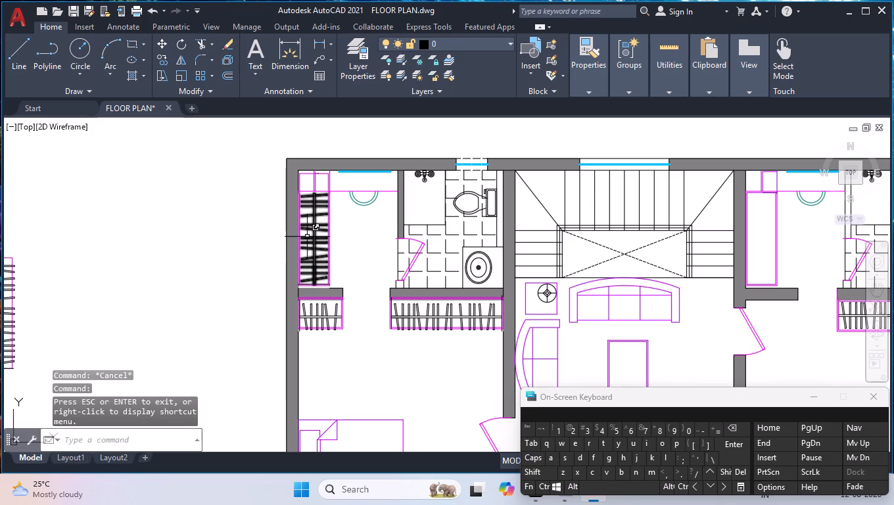
click(312, 237)
text(cop)
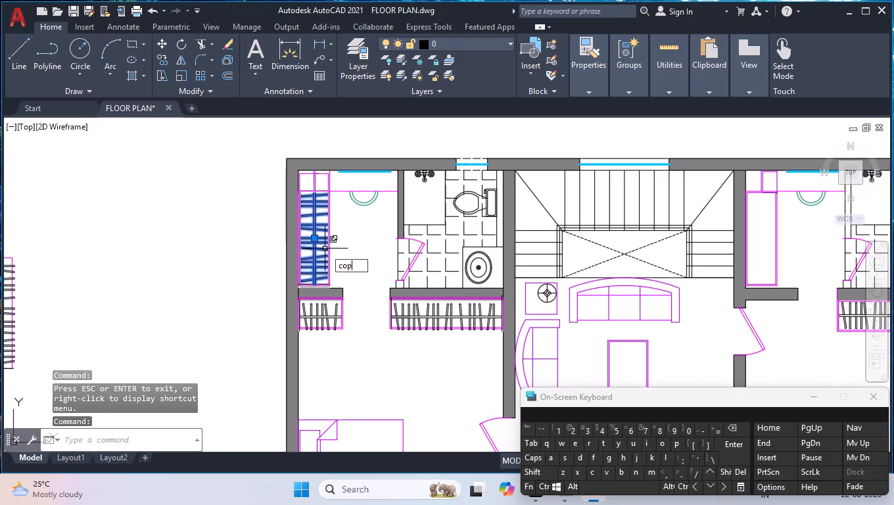
key(Return)
scroll(331, 237, up, 3)
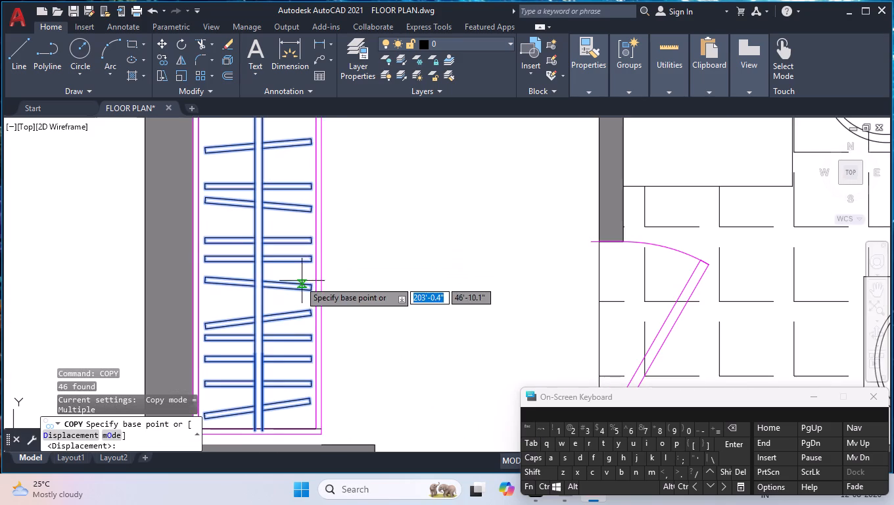
scroll(296, 281, up, 1)
scroll(294, 318, down, 2)
scroll(271, 402, up, 4)
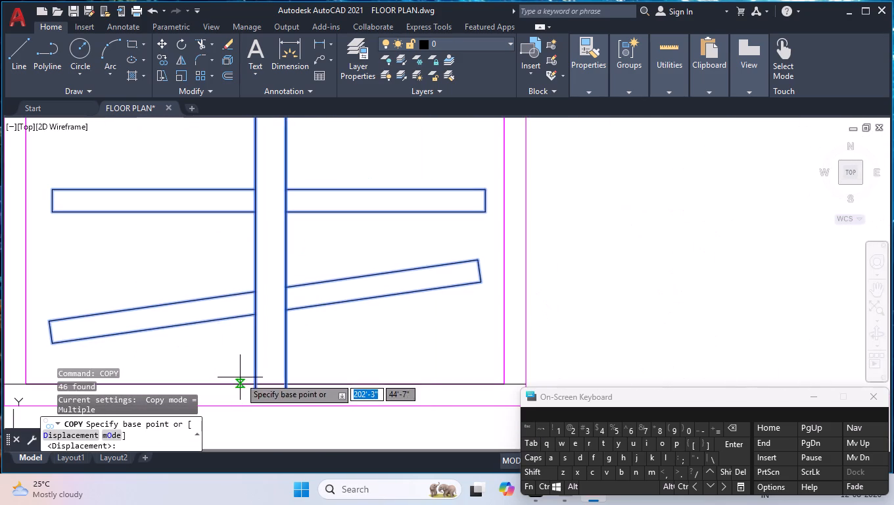
scroll(251, 379, down, 1)
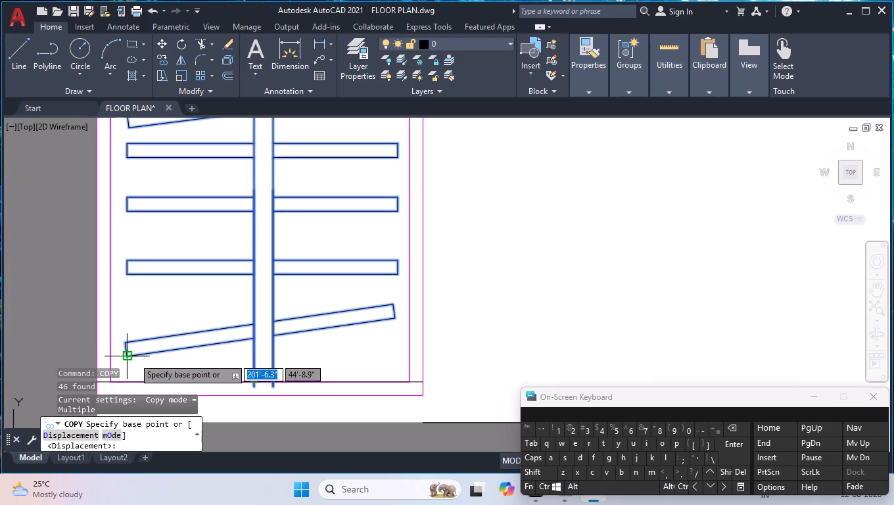
click(397, 320)
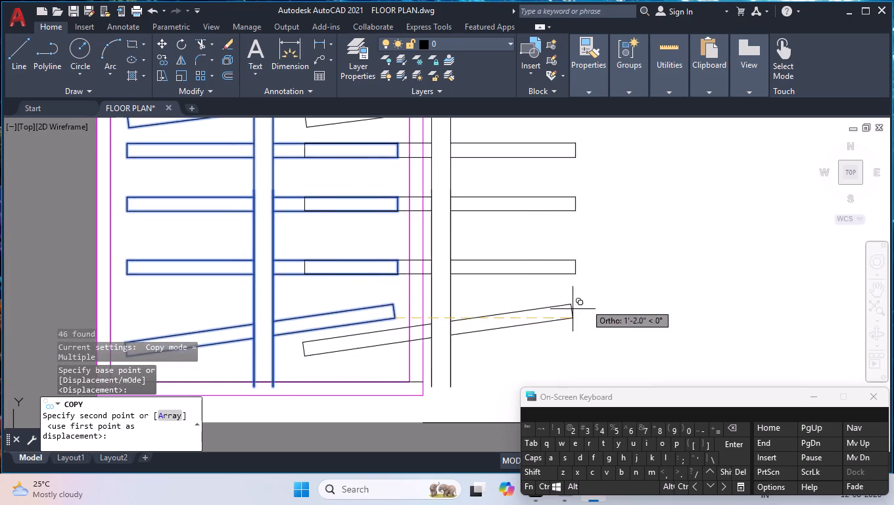
scroll(598, 340, down, 7)
scroll(784, 343, up, 3)
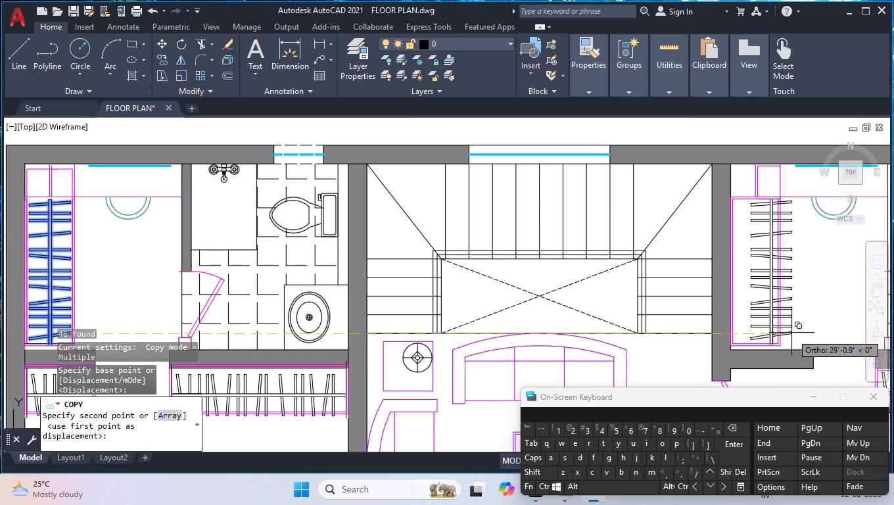
scroll(780, 329, up, 5)
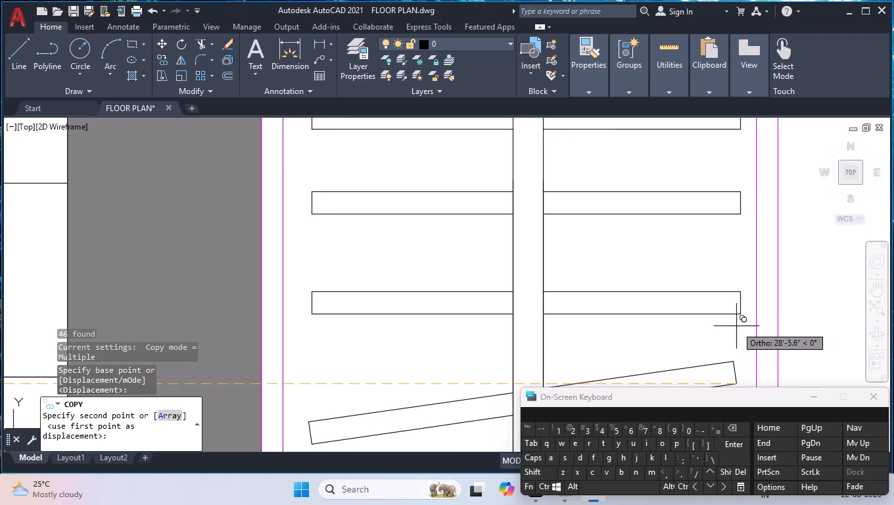
click(736, 326)
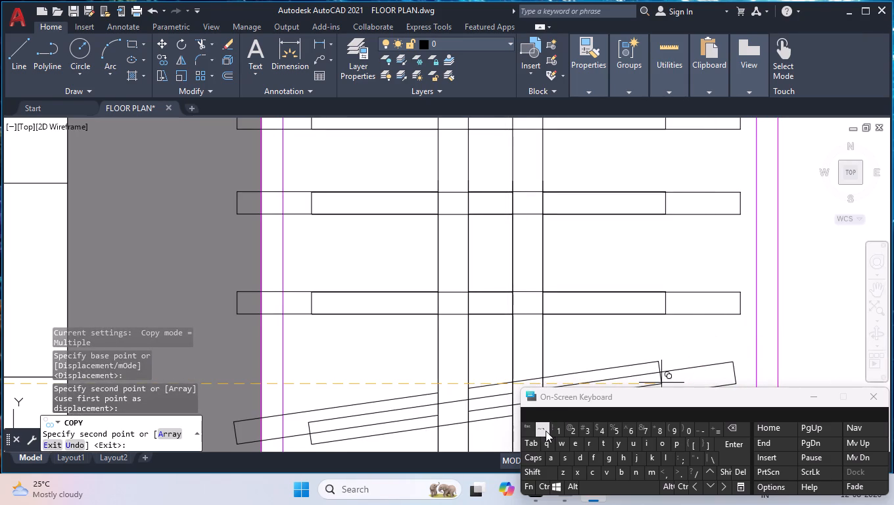
key(Escape)
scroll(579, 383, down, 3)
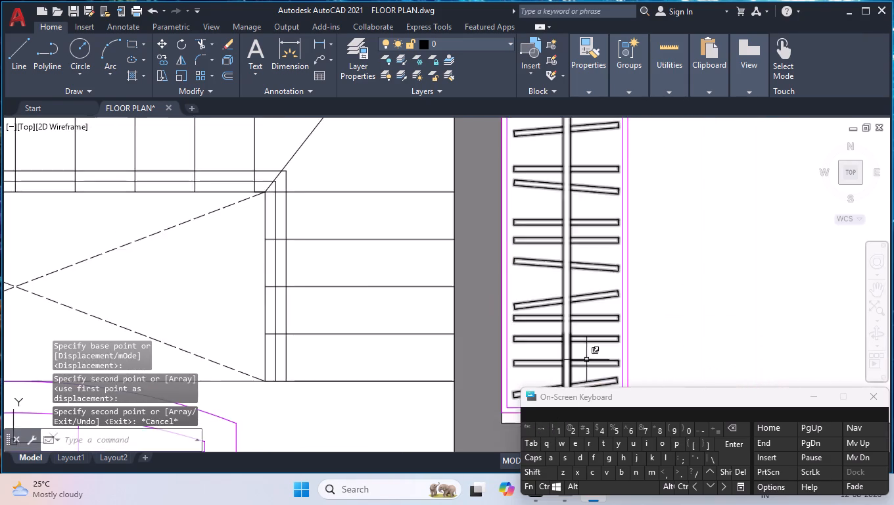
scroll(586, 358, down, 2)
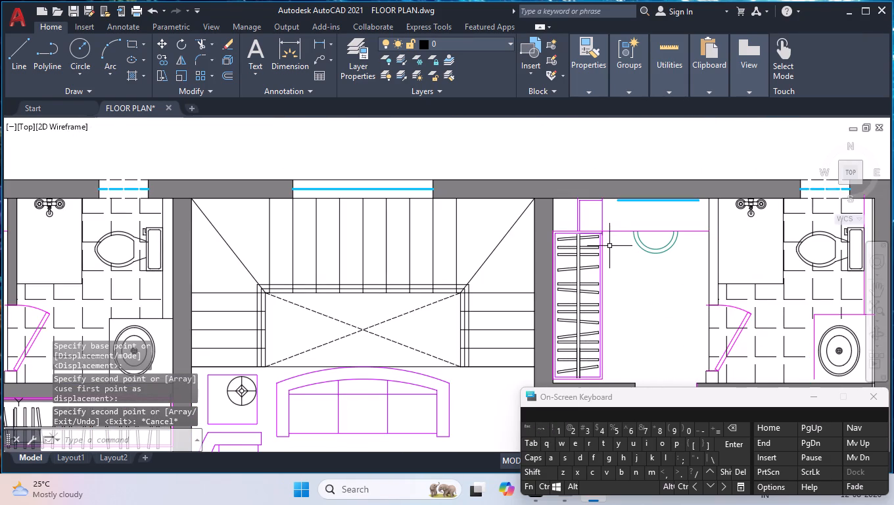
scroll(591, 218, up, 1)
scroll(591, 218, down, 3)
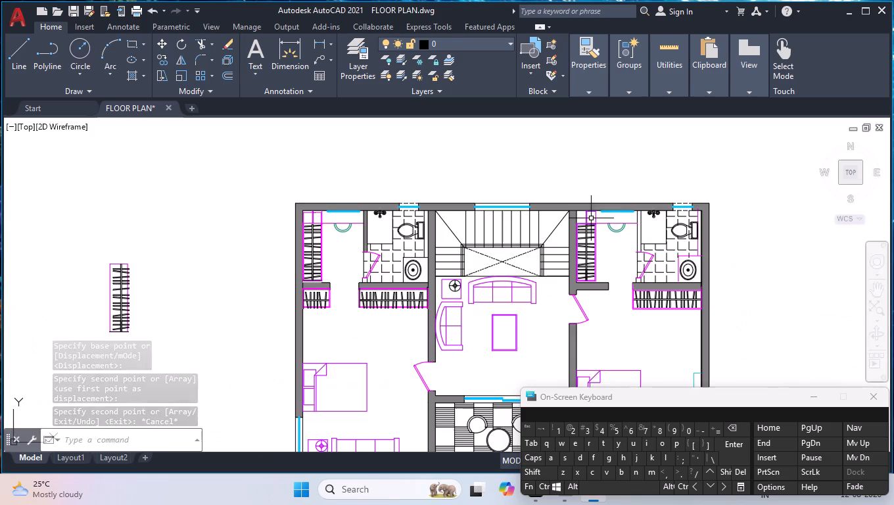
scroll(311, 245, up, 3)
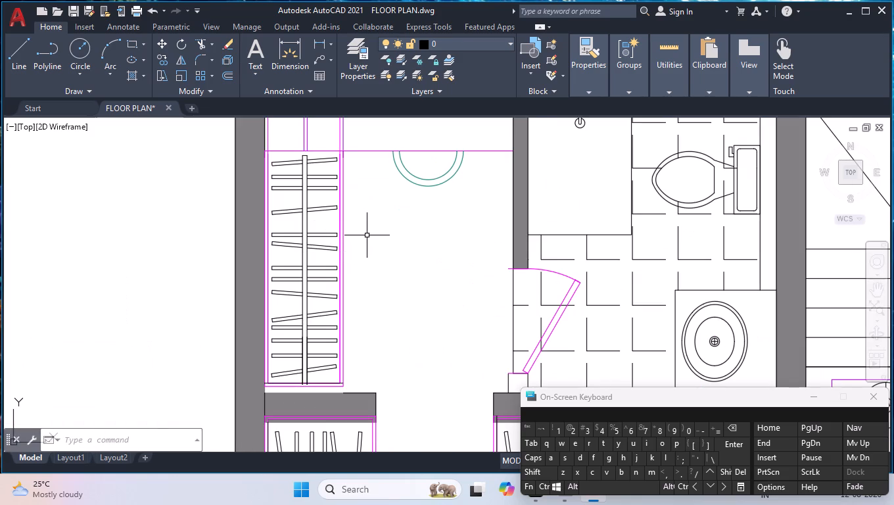
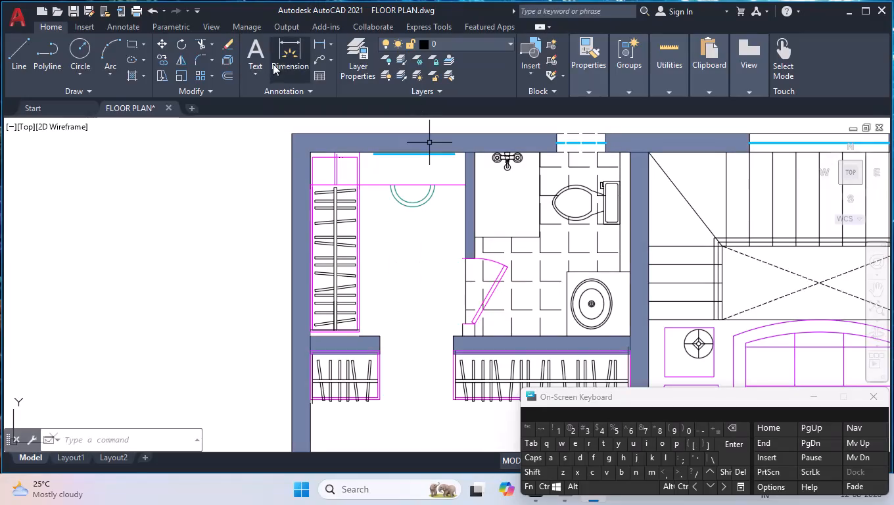
Add a multiline text label reading DRESS with 6'-4" X 7'-6" on its second line in the left-hand dressing room.
click(252, 49)
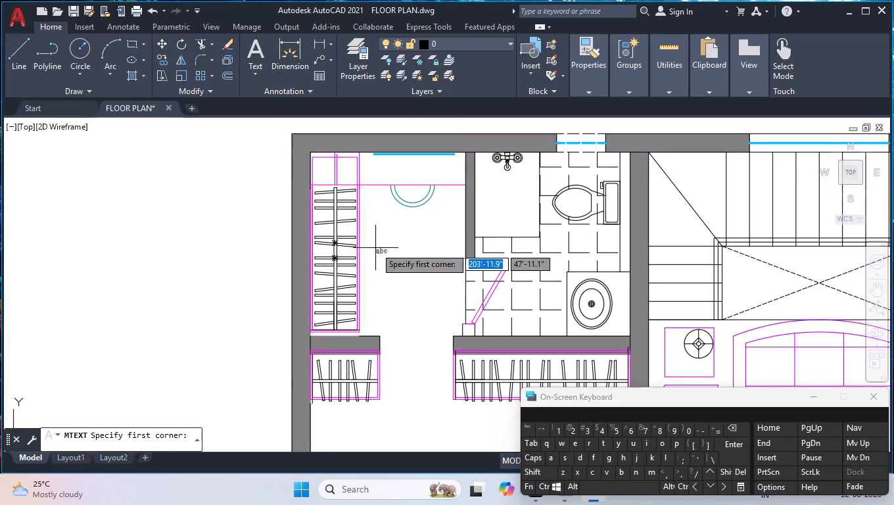
click(372, 235)
click(425, 258)
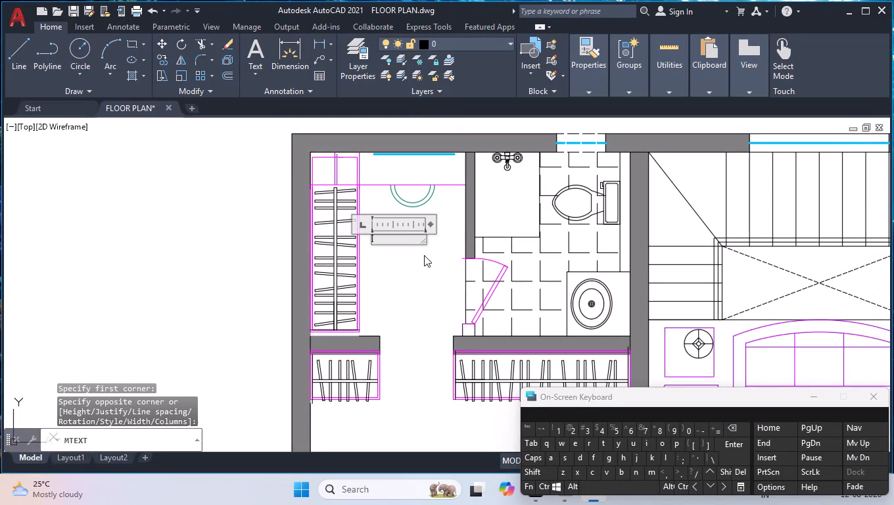
text(DRESS)
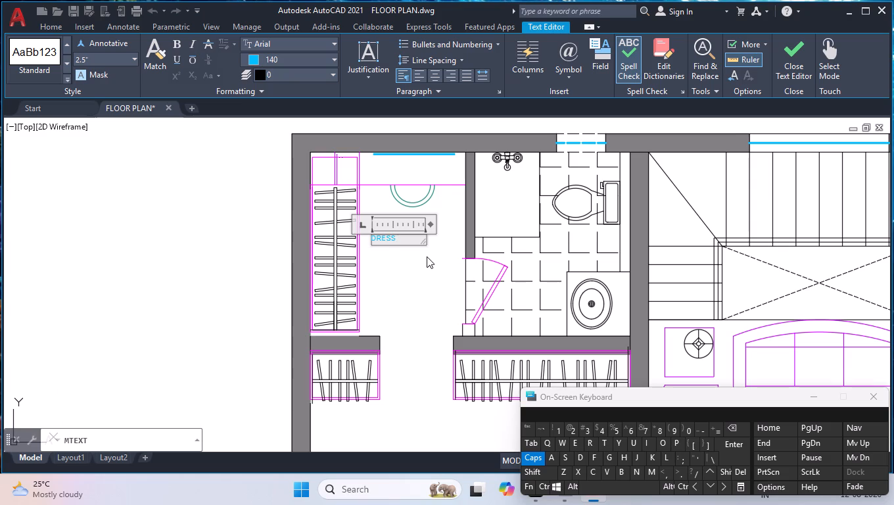
key(Return)
key(6)
key(apostrophe)
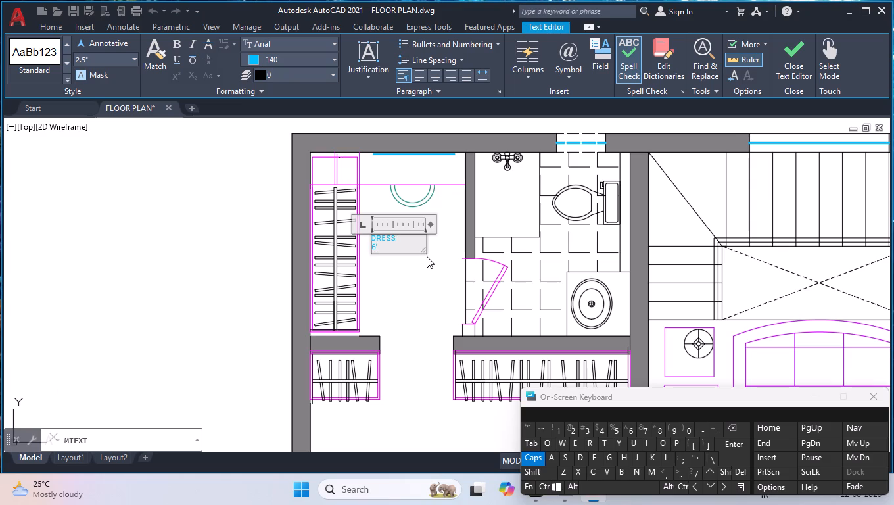
text(-4")
key(space)
text(X)
key(space)
text(7')
text(-6")
click(383, 281)
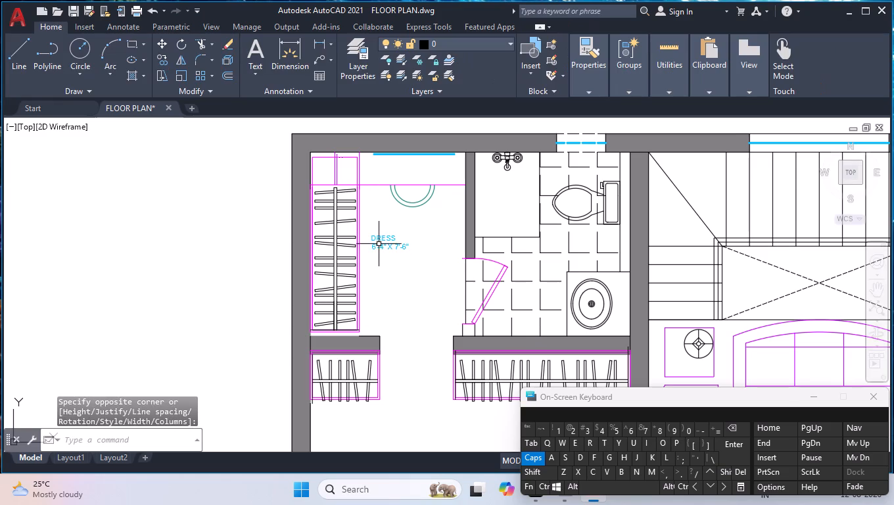
Set the linetype scale of the DRESS label to 2.
click(379, 237)
key(ctrl+1)
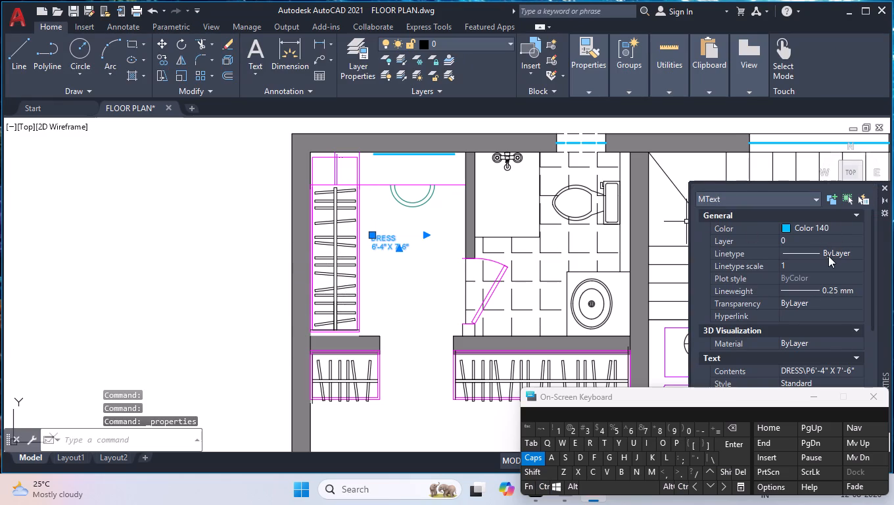
click(825, 264)
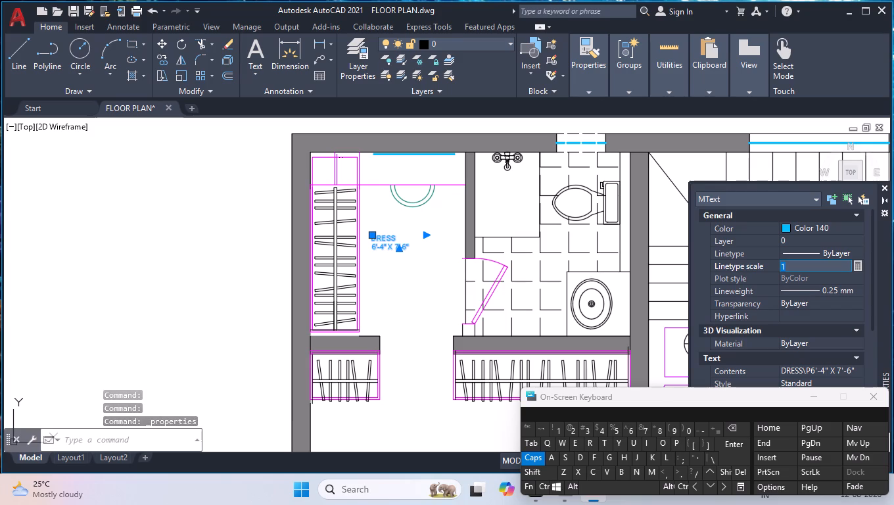
key(2)
key(Return)
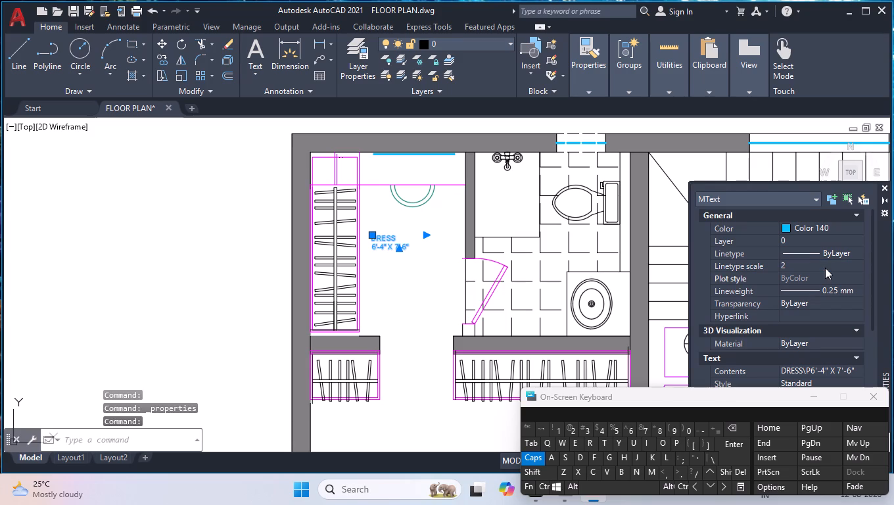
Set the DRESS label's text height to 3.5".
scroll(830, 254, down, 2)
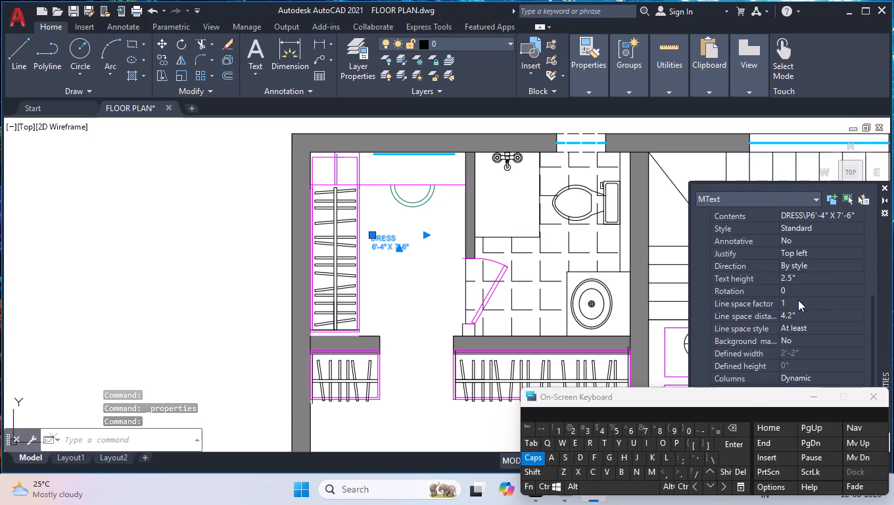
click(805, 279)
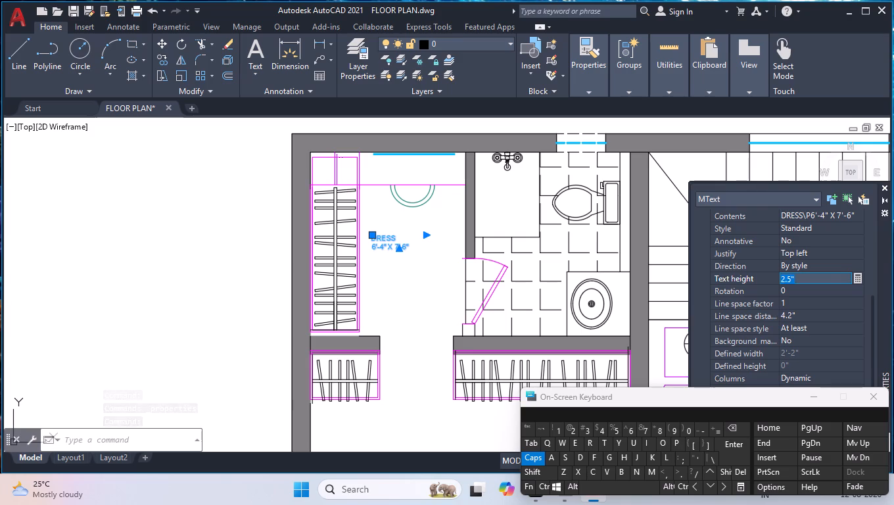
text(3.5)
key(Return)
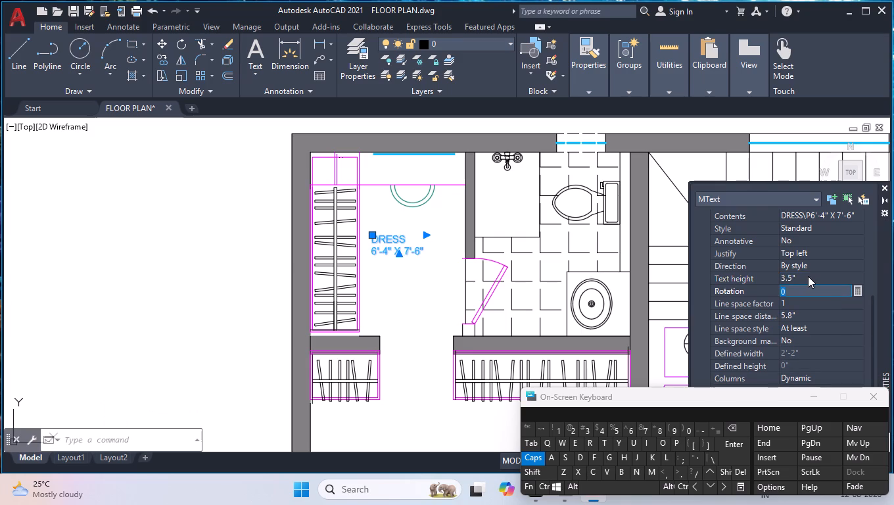
Set the DRESS label's text height to 5".
click(808, 276)
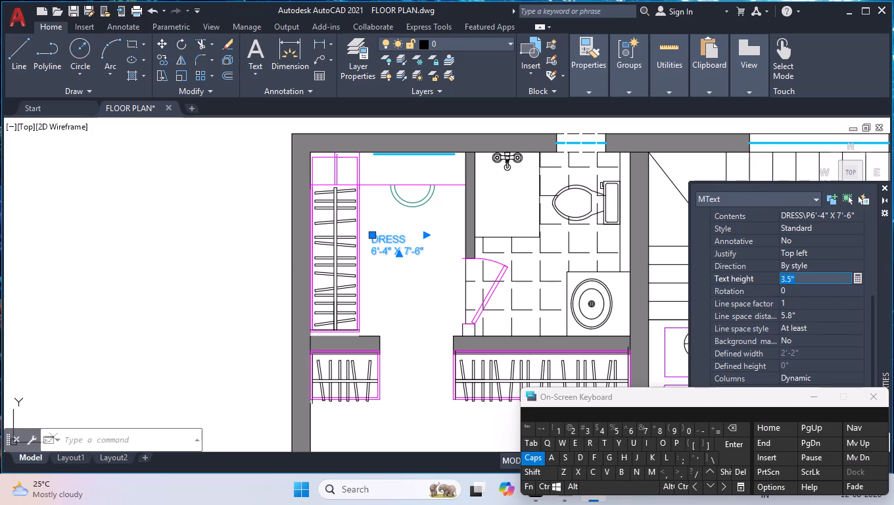
key(5)
key(Return)
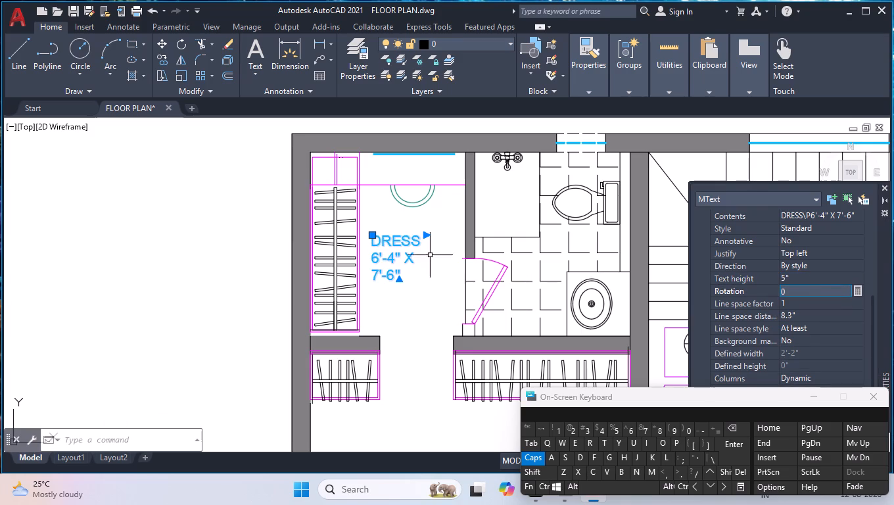
Widen the DRESS label's text frame to about 3'-3" so its dimensions fit on one line, and close the properties.
click(423, 235)
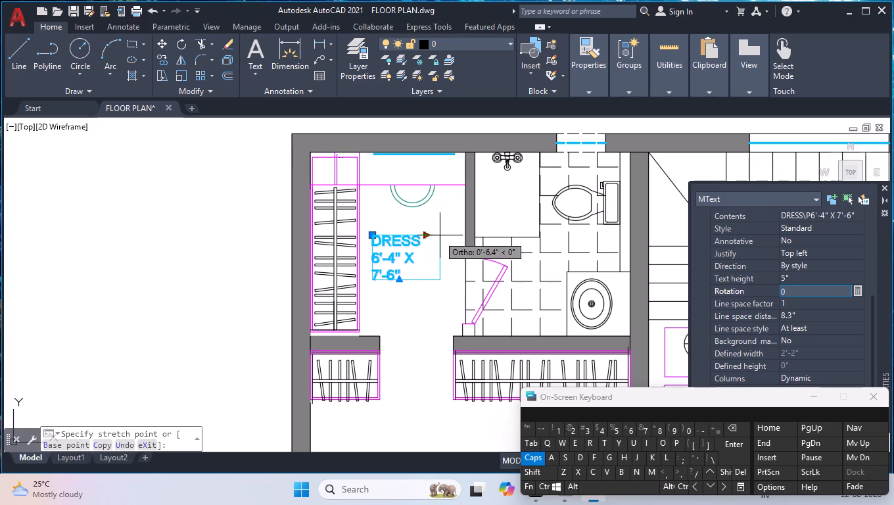
click(452, 233)
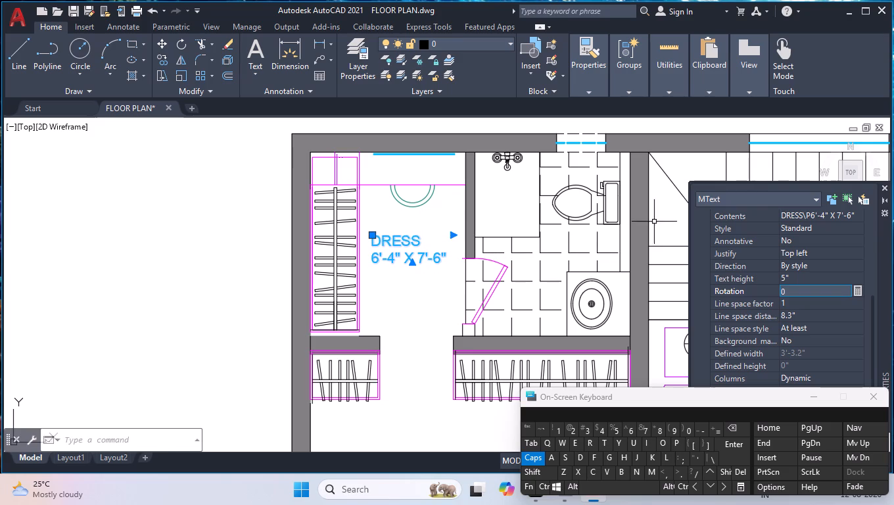
click(885, 187)
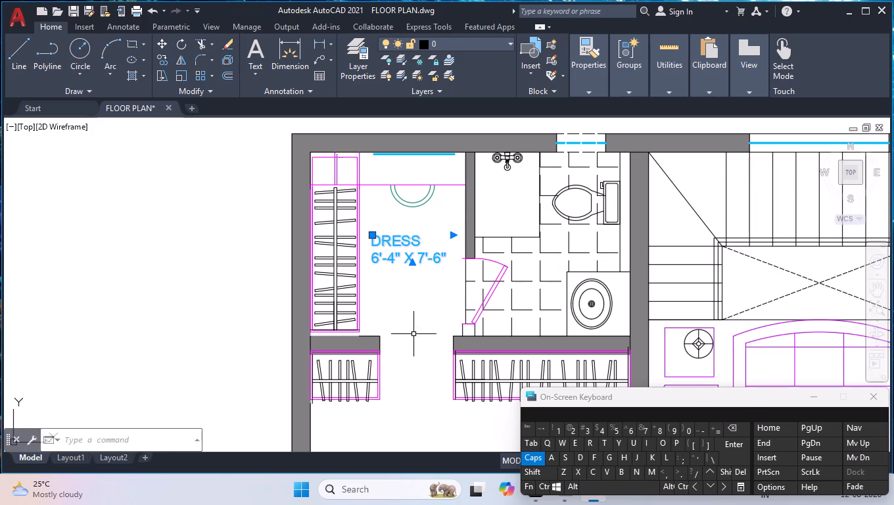
Copy the DRESS label from its upper-left corner to three spots in the adjoining bathroom, switching from ortho to polar tracking before the third.
text(COP)
key(Return)
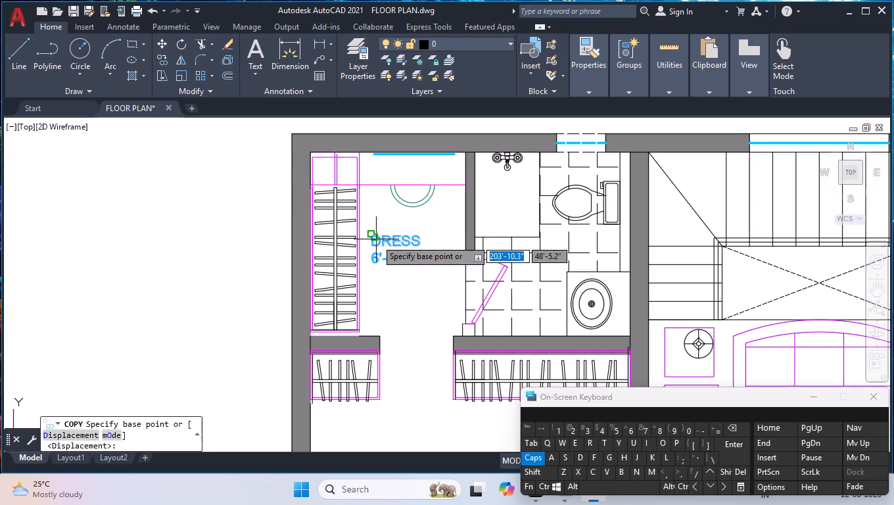
click(371, 236)
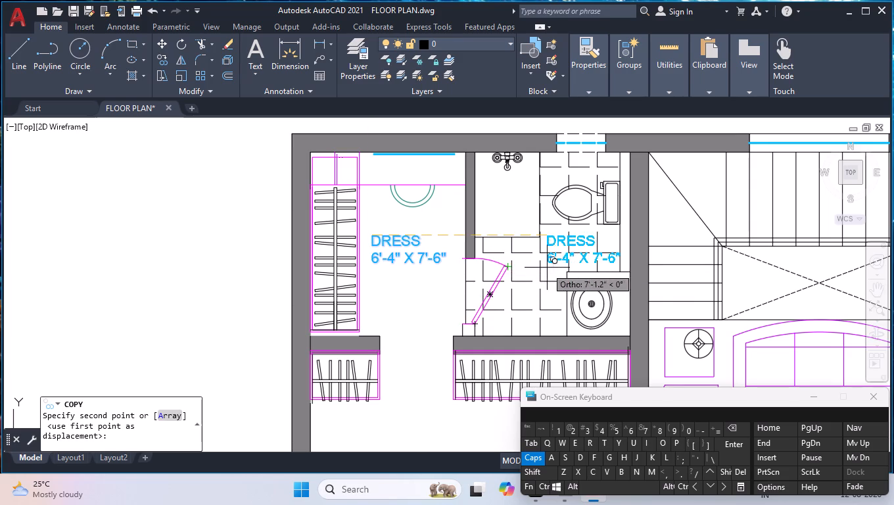
click(542, 266)
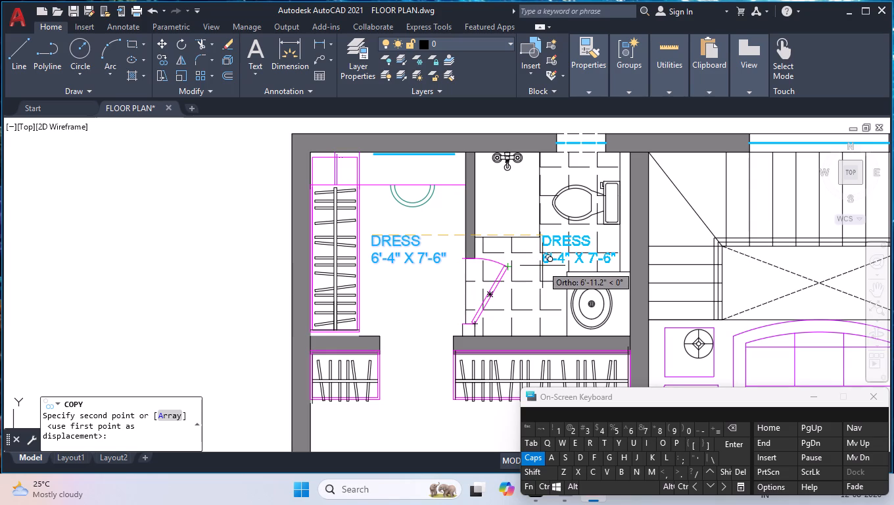
click(498, 198)
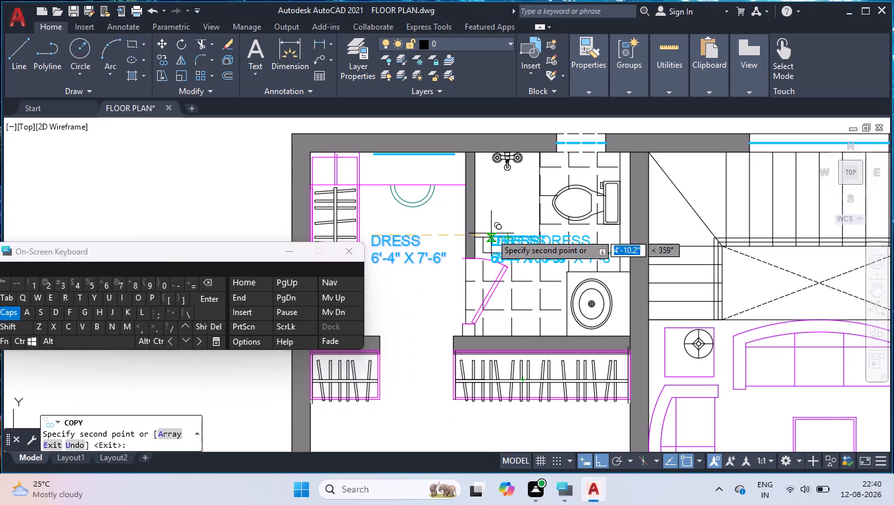
click(612, 460)
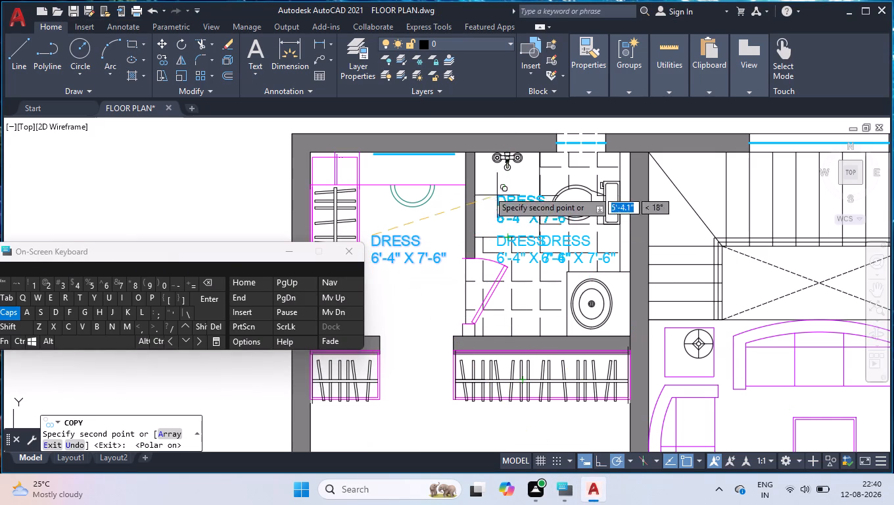
click(482, 195)
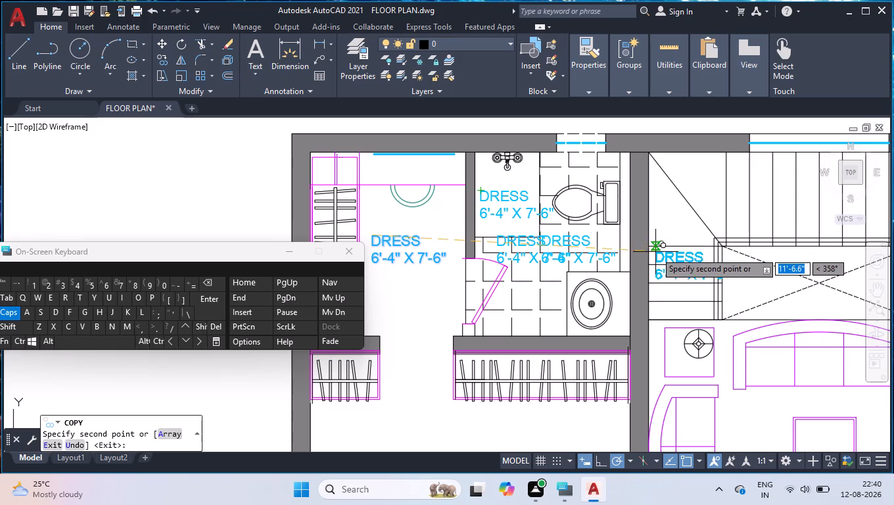
Place one copy of the DRESS label in the plan's right-hand dressing room and two in its adjoining bathroom.
scroll(667, 272, down, 4)
scroll(755, 291, up, 3)
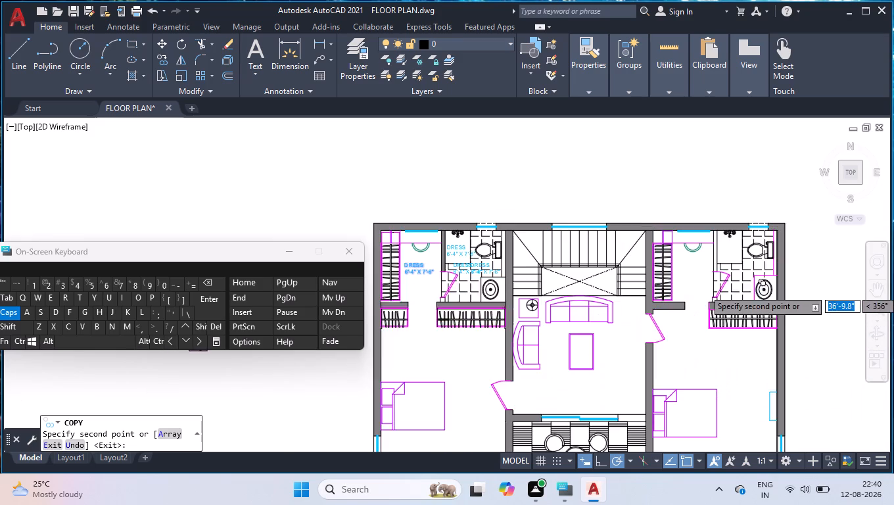
scroll(745, 280, up, 2)
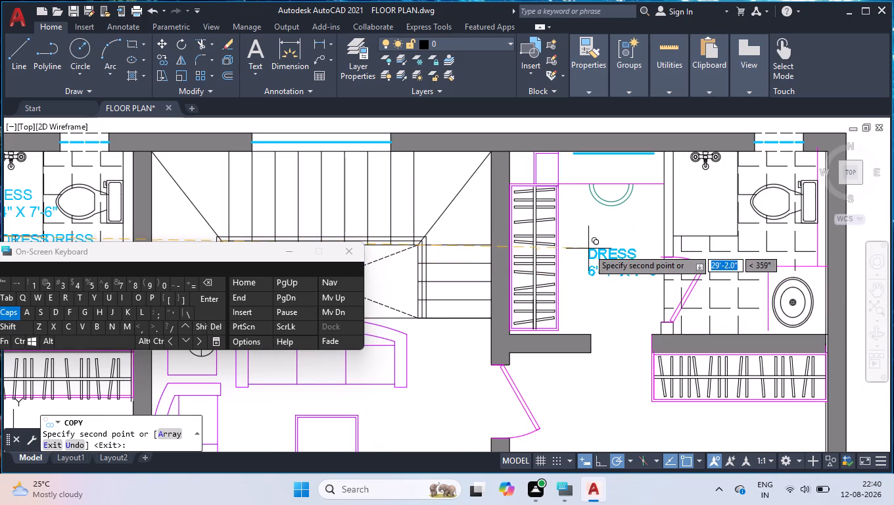
click(588, 248)
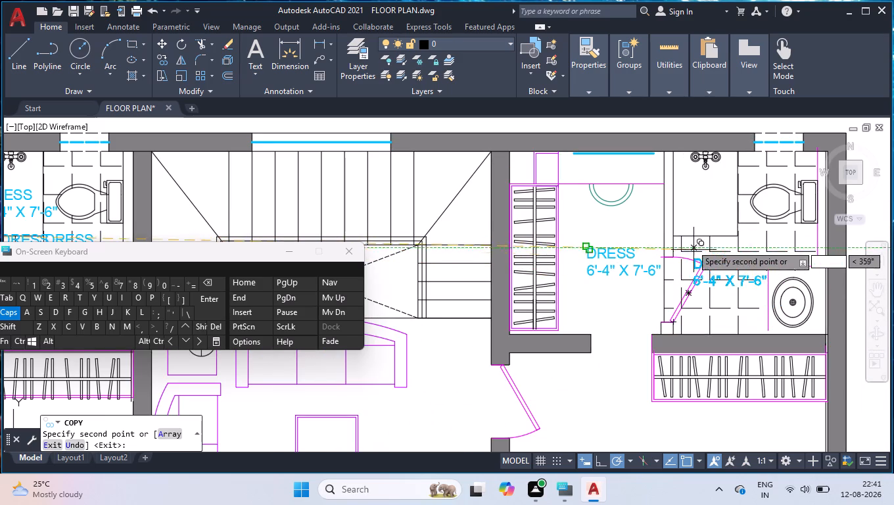
click(674, 189)
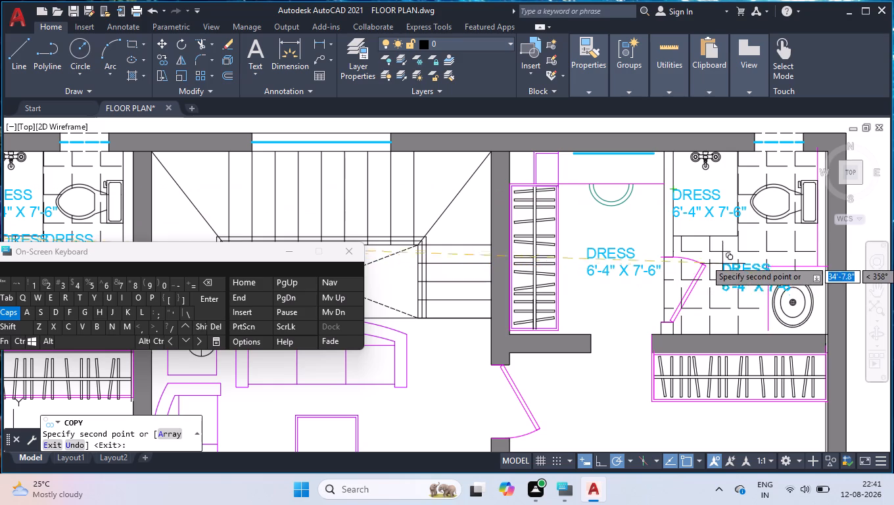
click(717, 246)
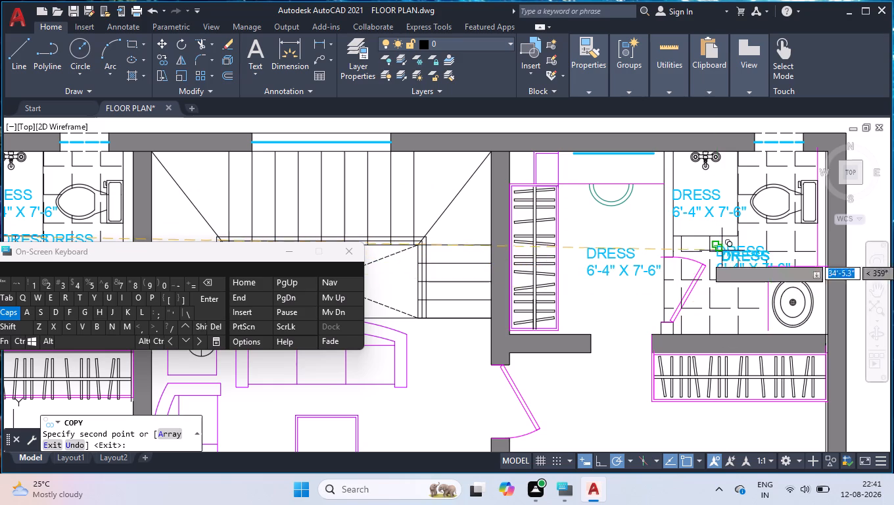
Place copies of the DRESS label in the right-hand bedroom, the central living room and the left-hand bedroom.
scroll(693, 374, down, 4)
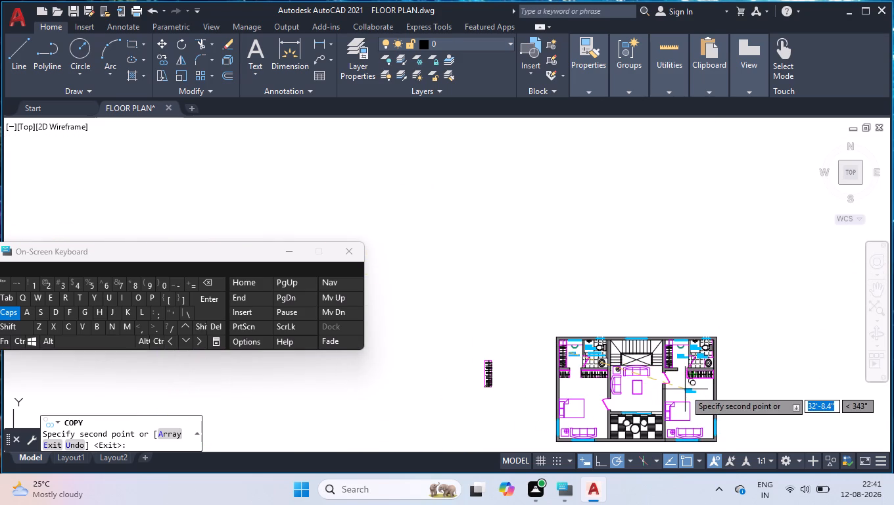
click(685, 389)
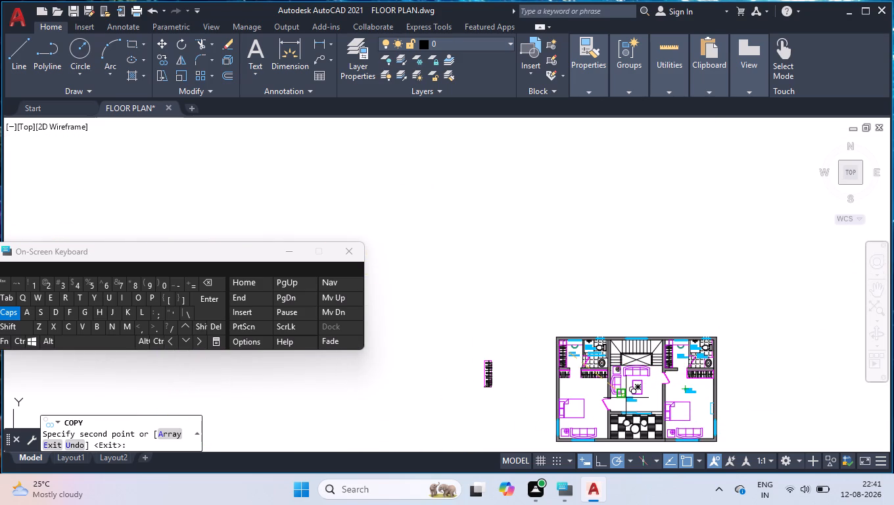
scroll(635, 401, up, 2)
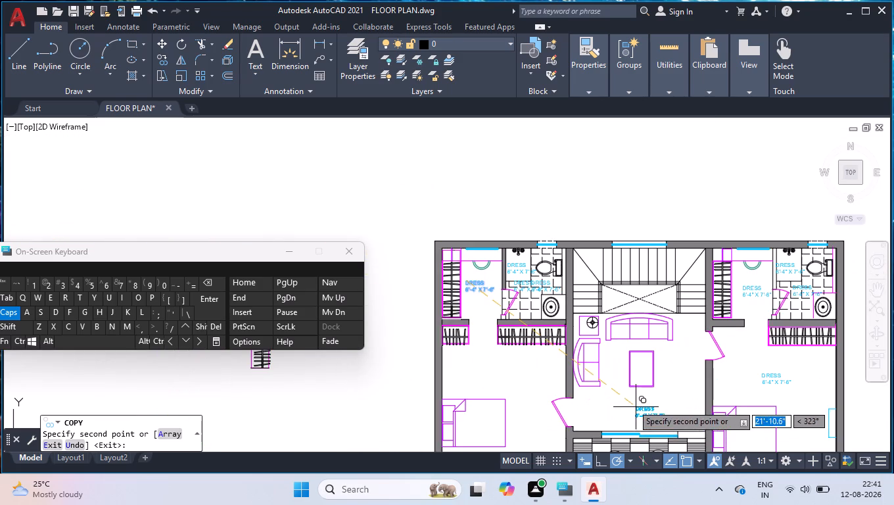
click(630, 402)
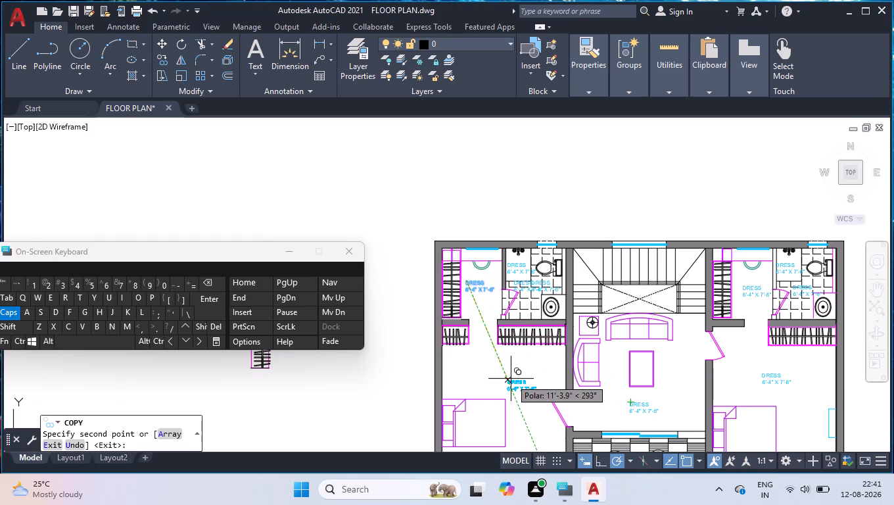
scroll(505, 379, down, 1)
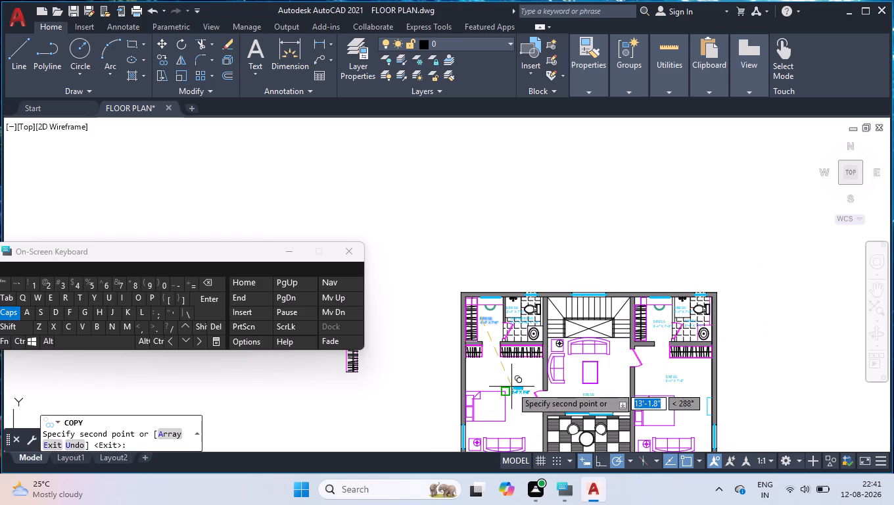
scroll(511, 387, down, 1)
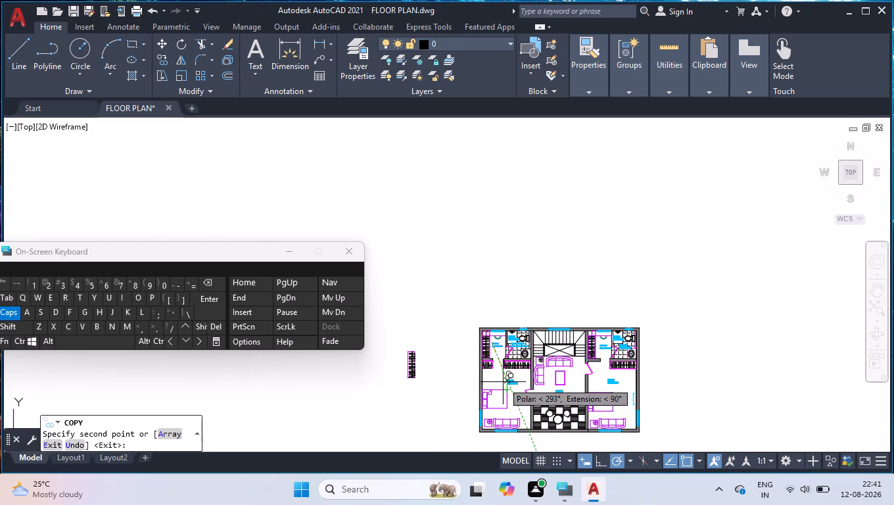
click(504, 383)
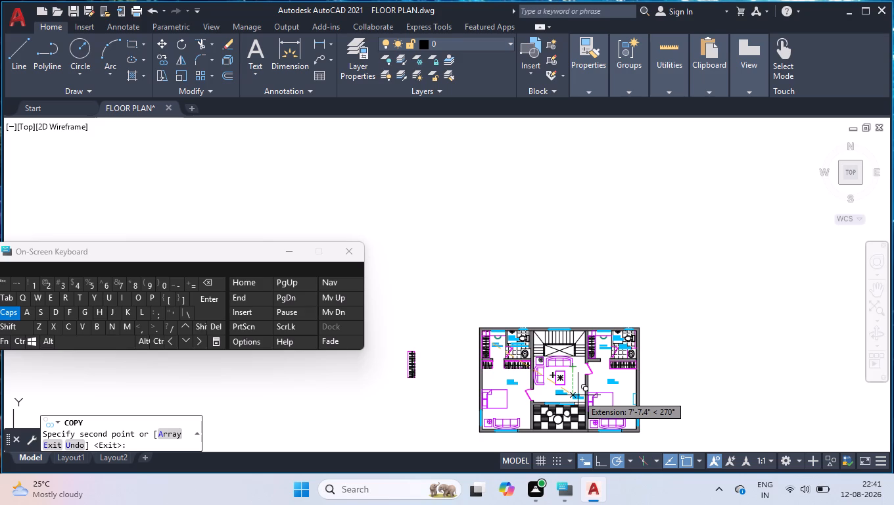
Place a copy of the DRESS label in the tiled balcony and another just below the plan, ending the copying.
scroll(583, 403, down, 1)
scroll(578, 410, up, 3)
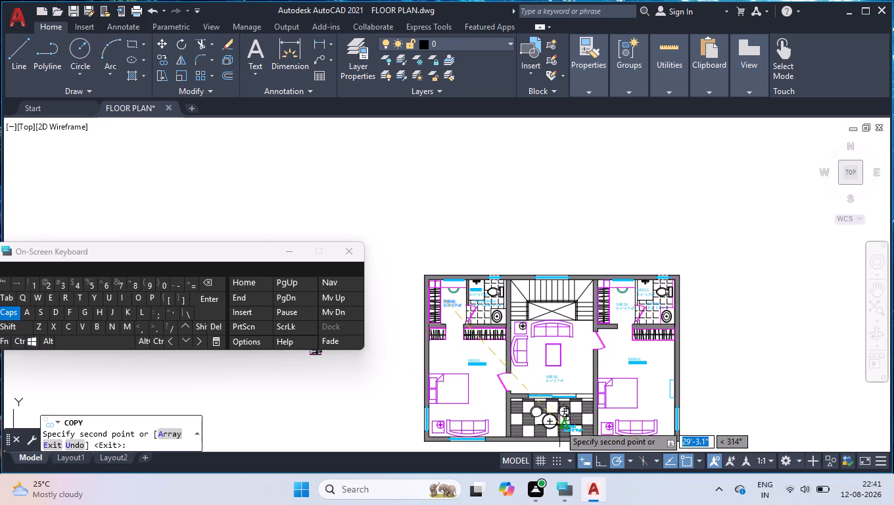
scroll(559, 425, up, 4)
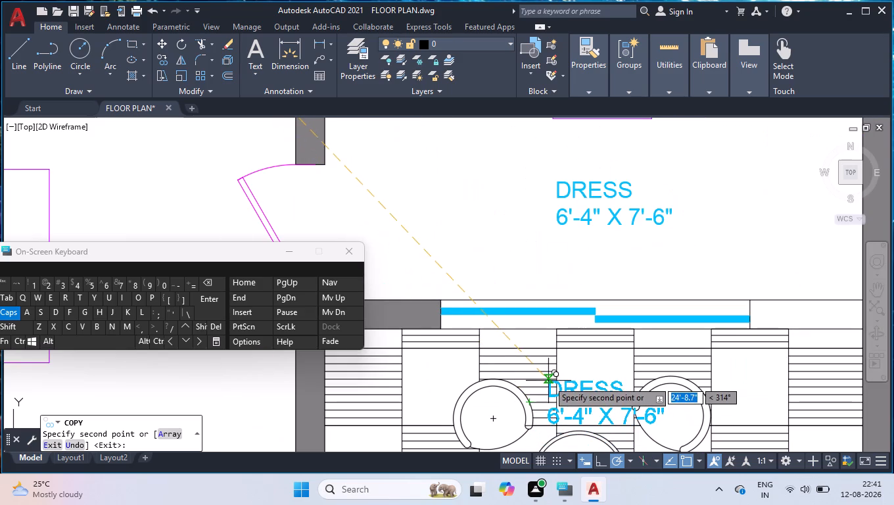
click(548, 376)
scroll(613, 335, down, 1)
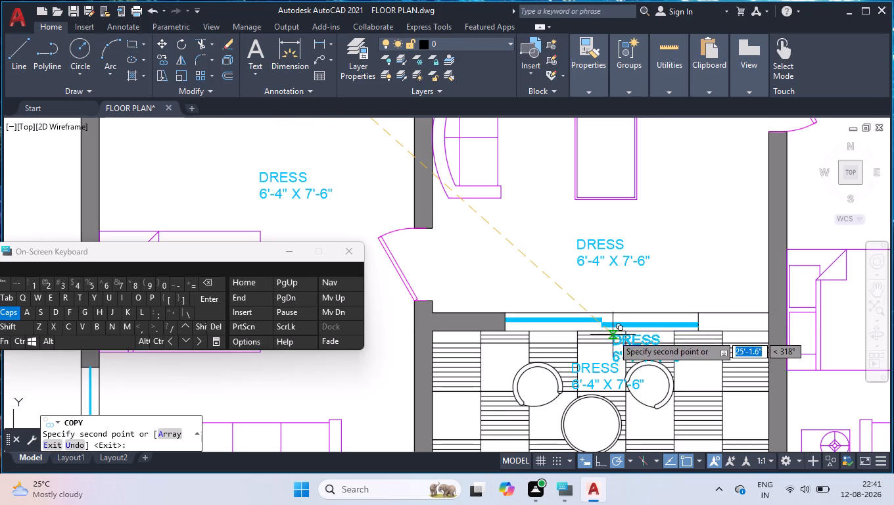
scroll(619, 355, down, 3)
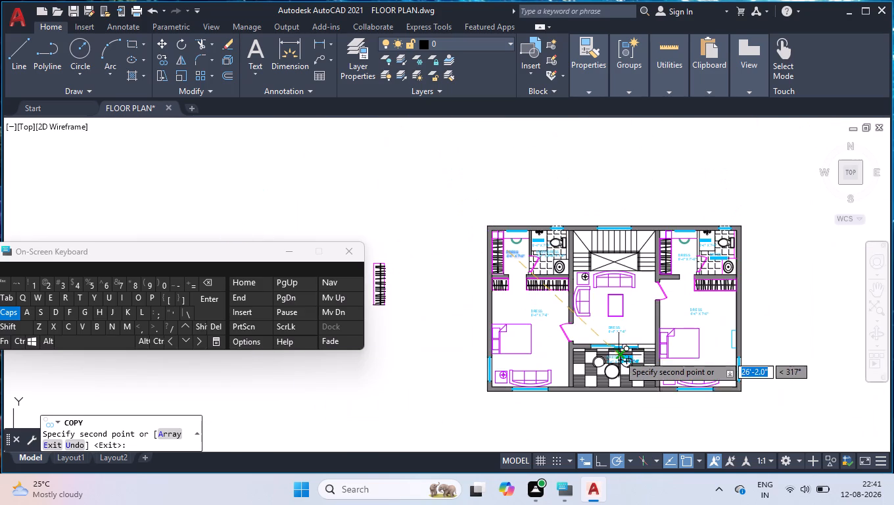
click(598, 412)
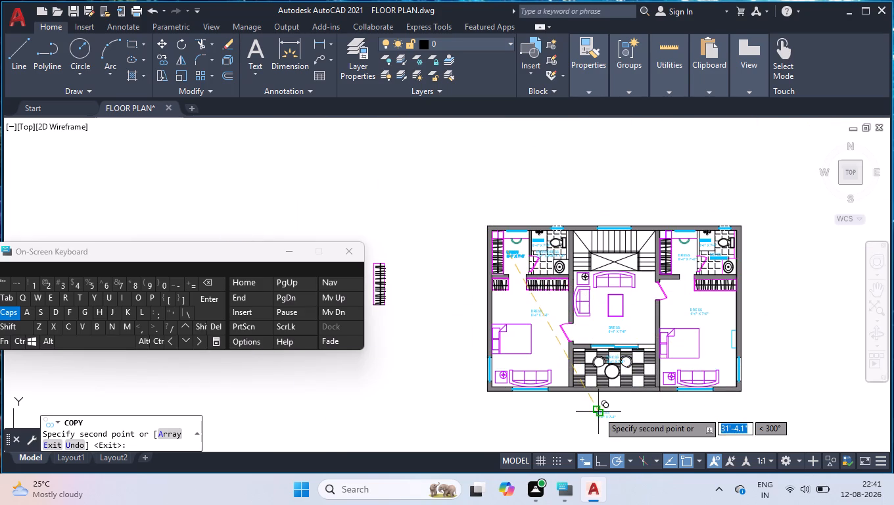
key(Escape)
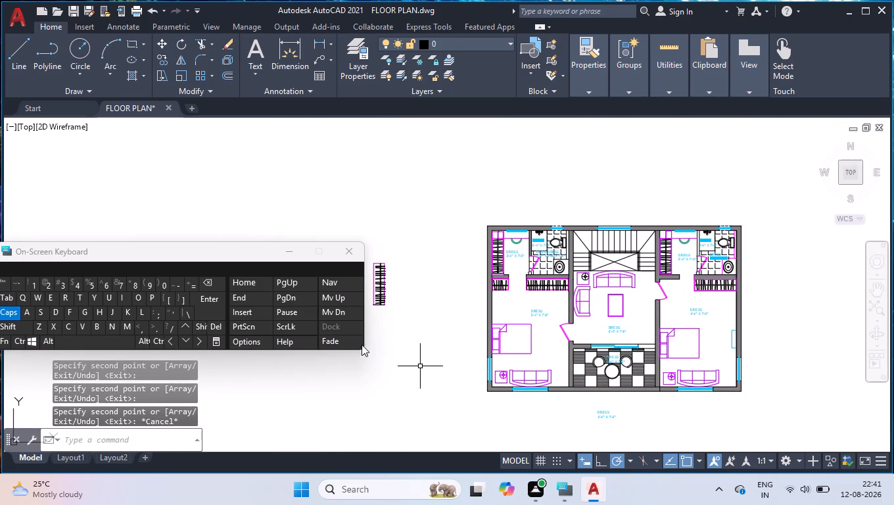
Select all similar text labels from the left dressing room's DRESS label, set their color to ByBlock, and close the properties.
scroll(525, 251, up, 4)
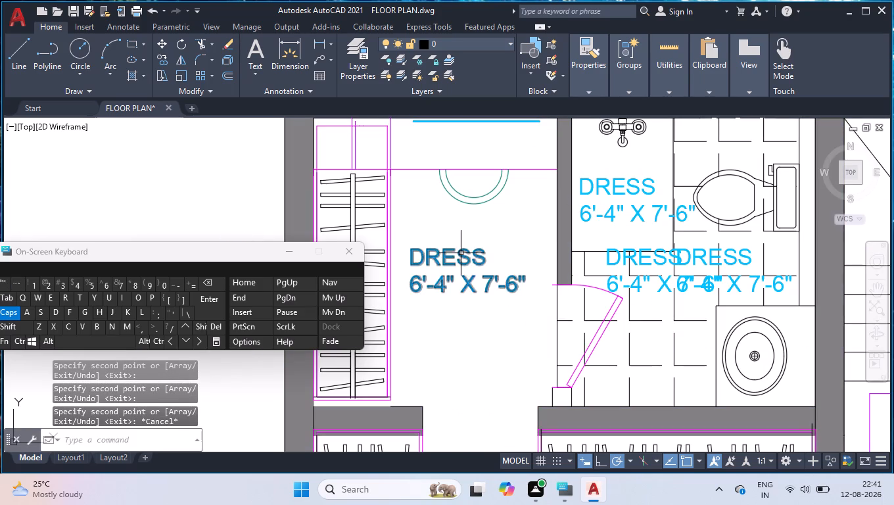
click(461, 253)
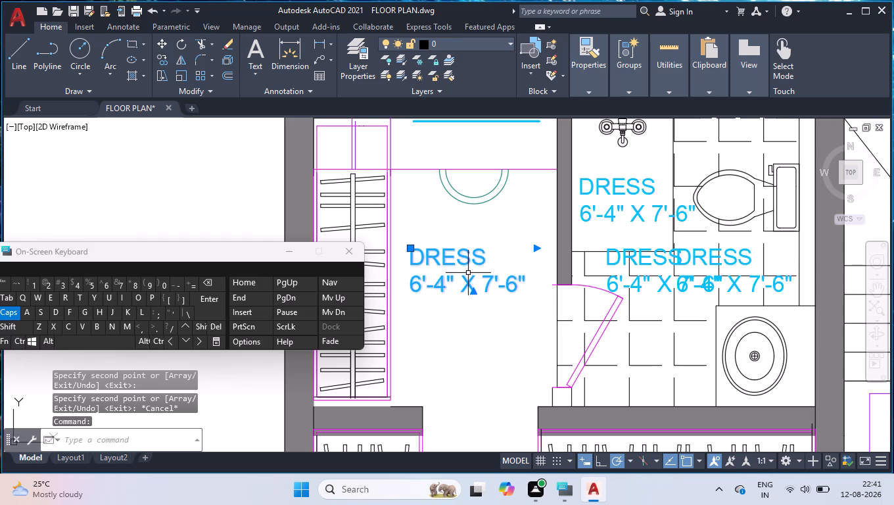
right_click(462, 311)
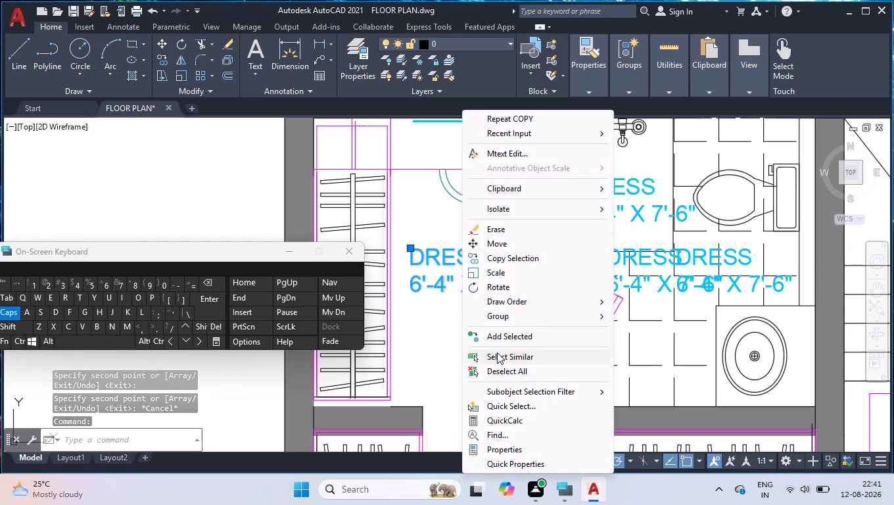
click(498, 354)
key(ctrl+1)
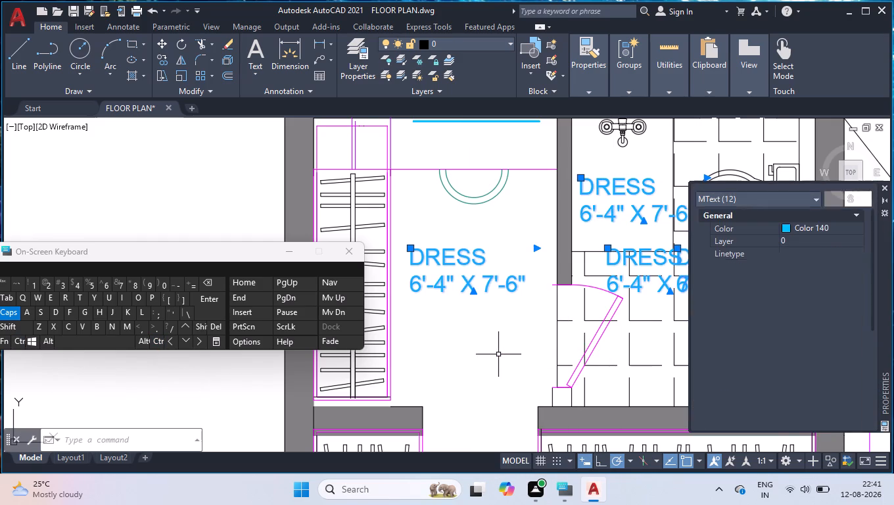
click(820, 228)
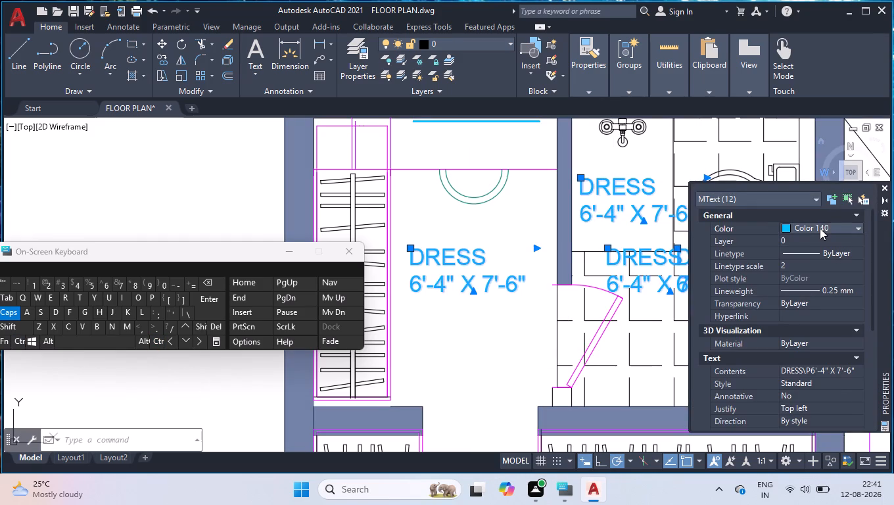
click(820, 228)
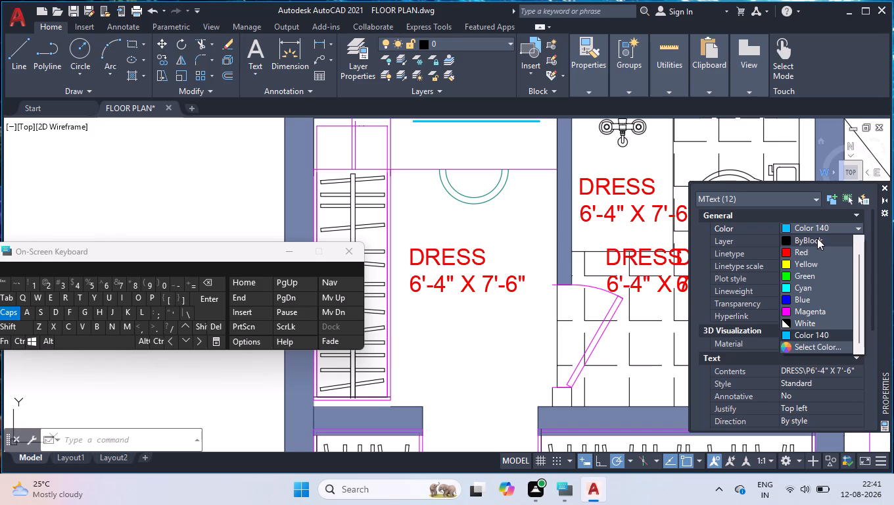
click(817, 238)
click(883, 187)
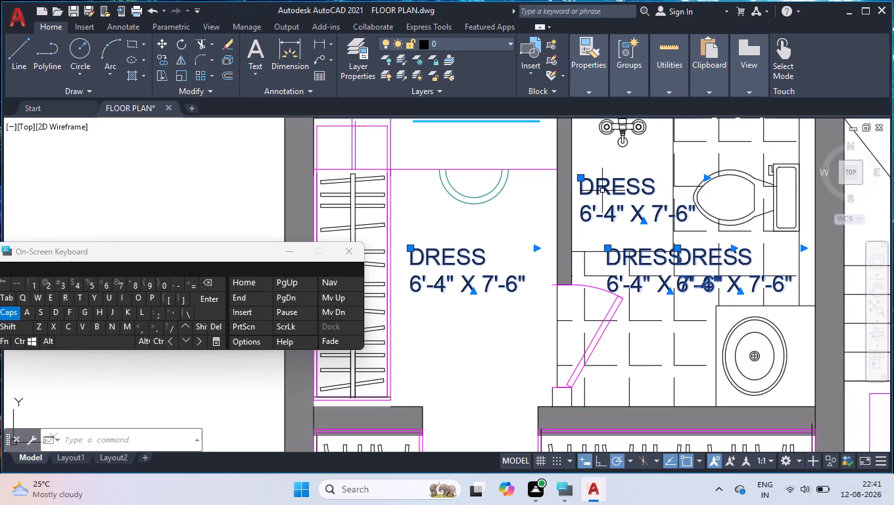
key(Escape)
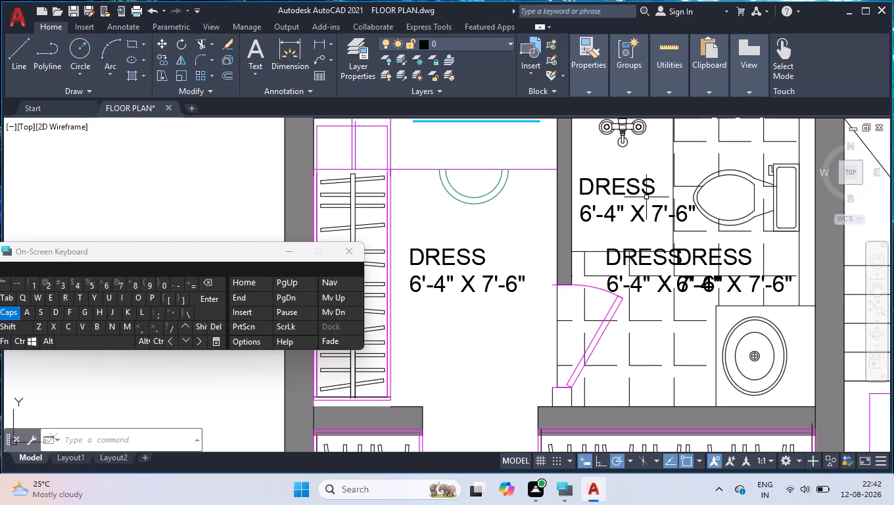
Trim away the inner rectangle's top and side lines in the small cabinet above the left dressing room's wardrobe, including the leftover stubs.
scroll(336, 141, up, 1)
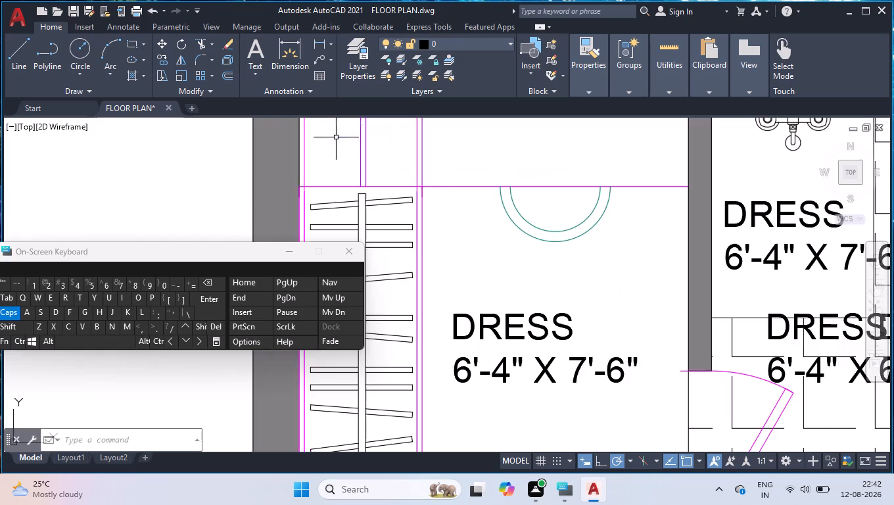
scroll(364, 147, down, 3)
scroll(357, 133, up, 4)
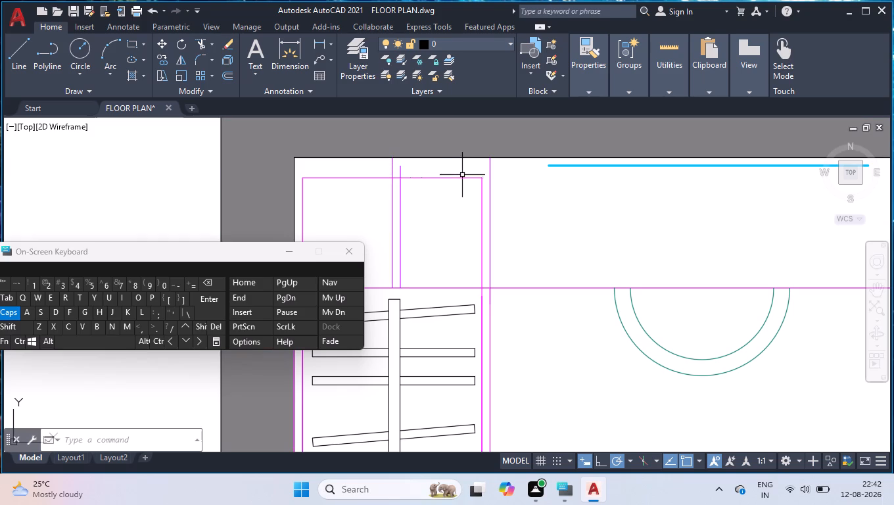
scroll(471, 183, down, 1)
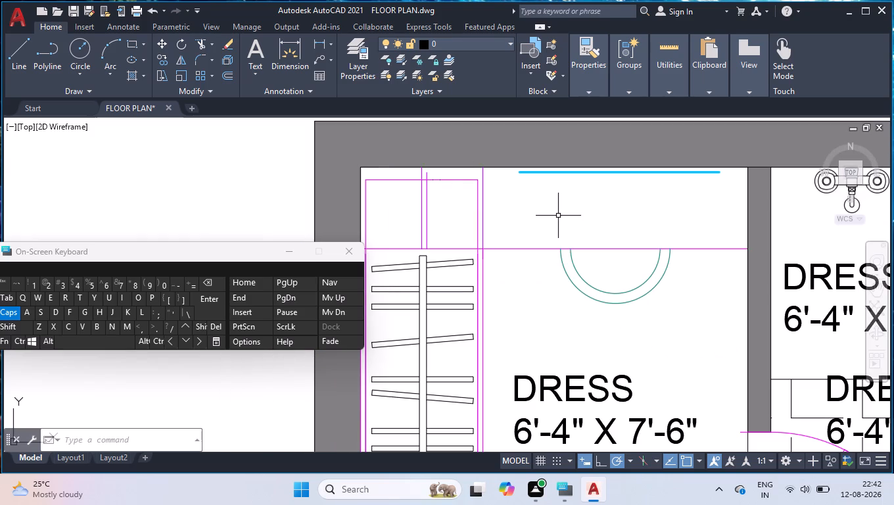
text(TR)
key(Return)
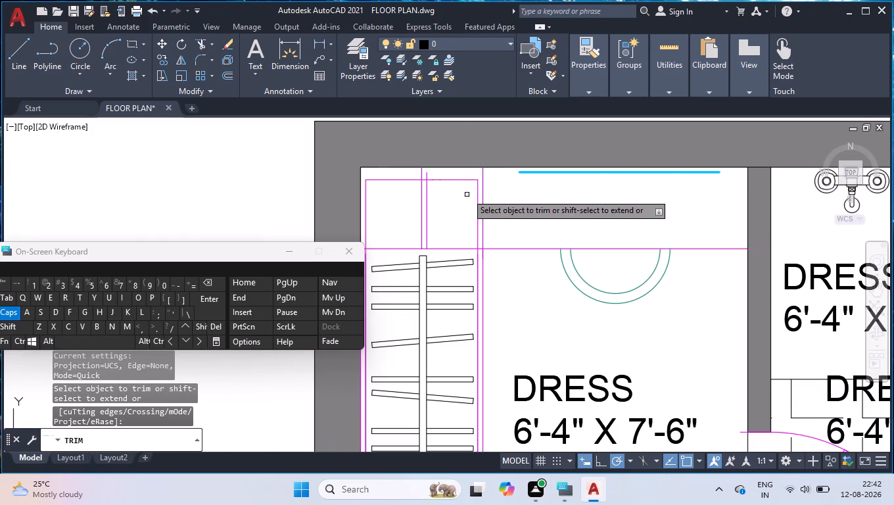
click(465, 180)
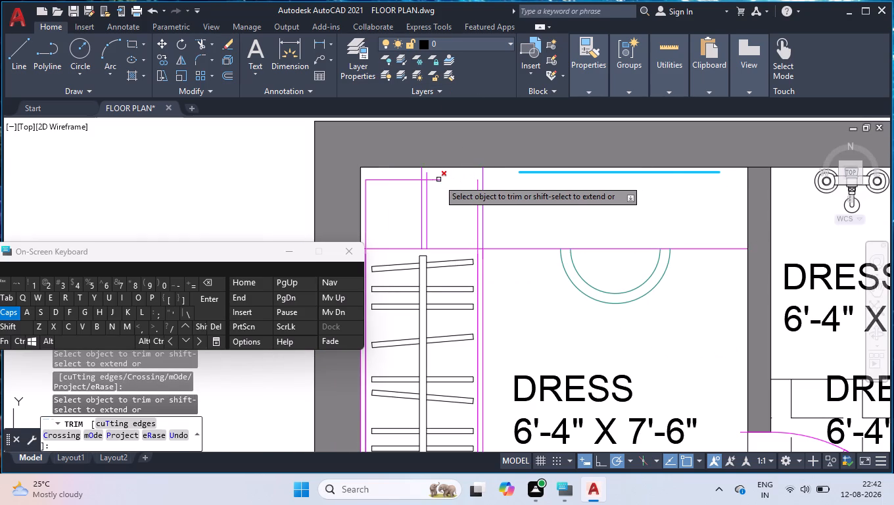
click(438, 180)
click(433, 180)
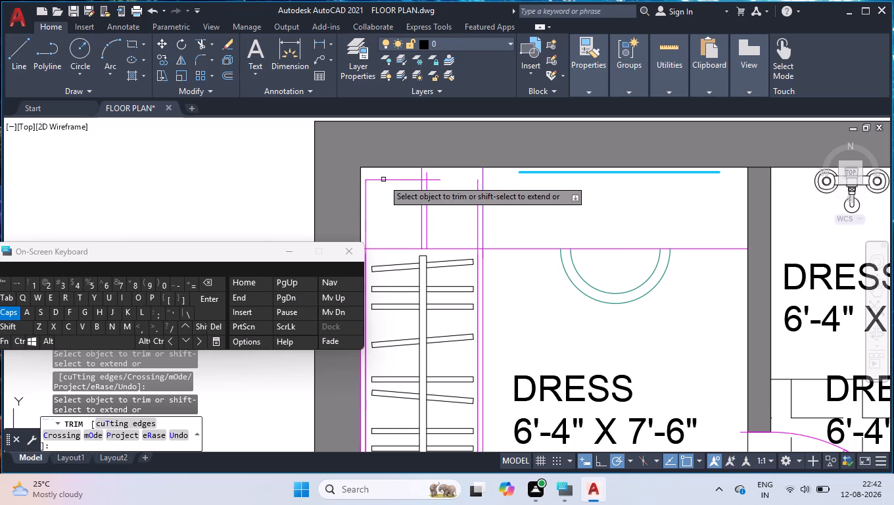
click(383, 180)
click(367, 195)
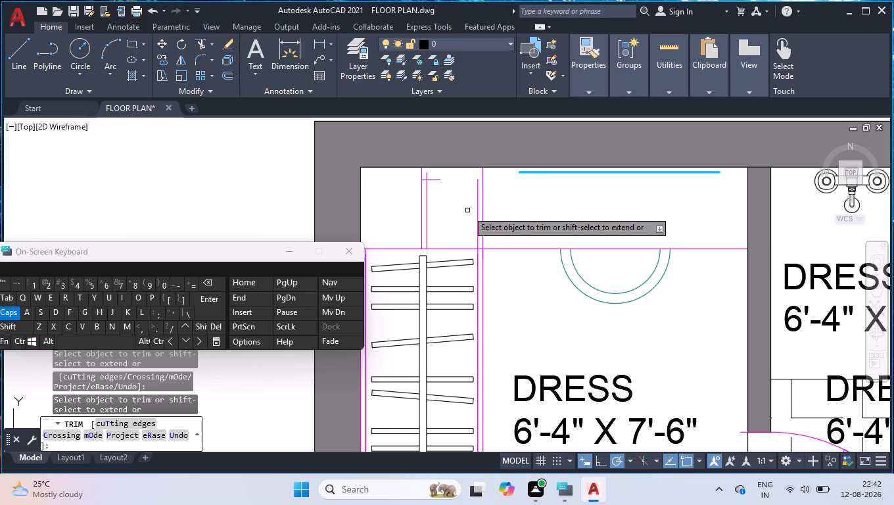
click(479, 210)
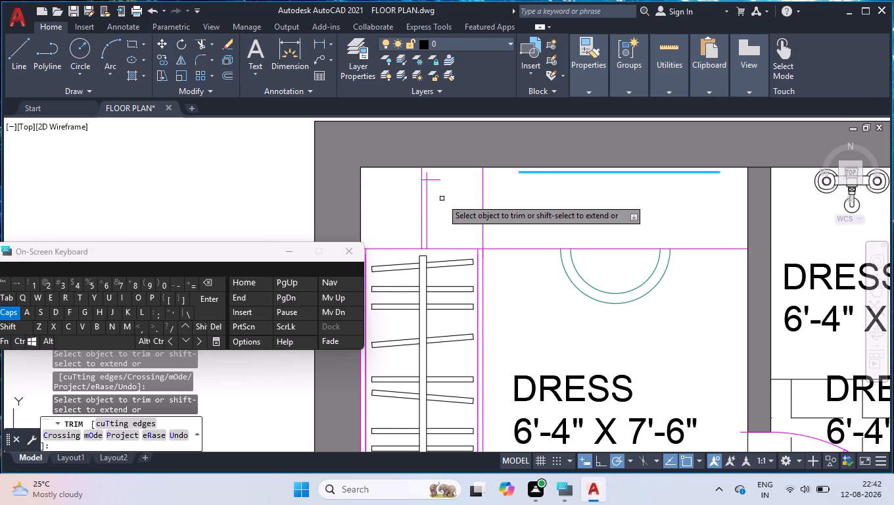
click(435, 180)
scroll(427, 178, up, 4)
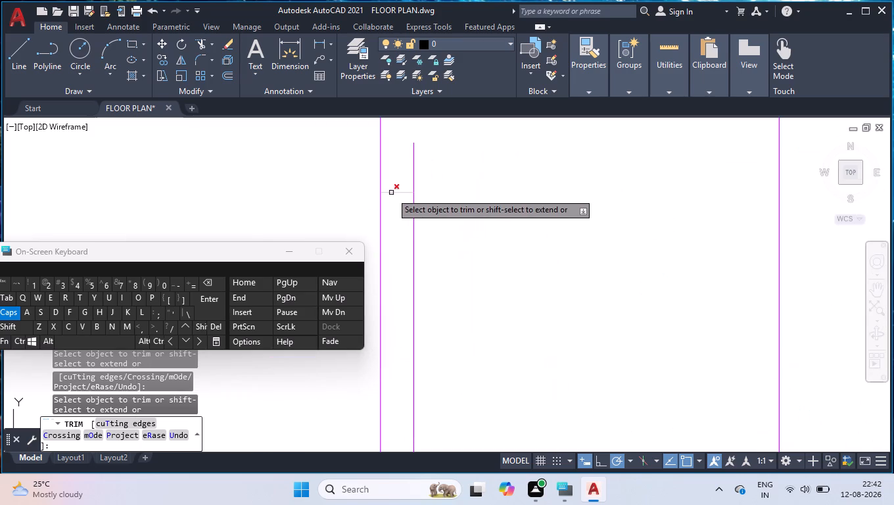
click(391, 193)
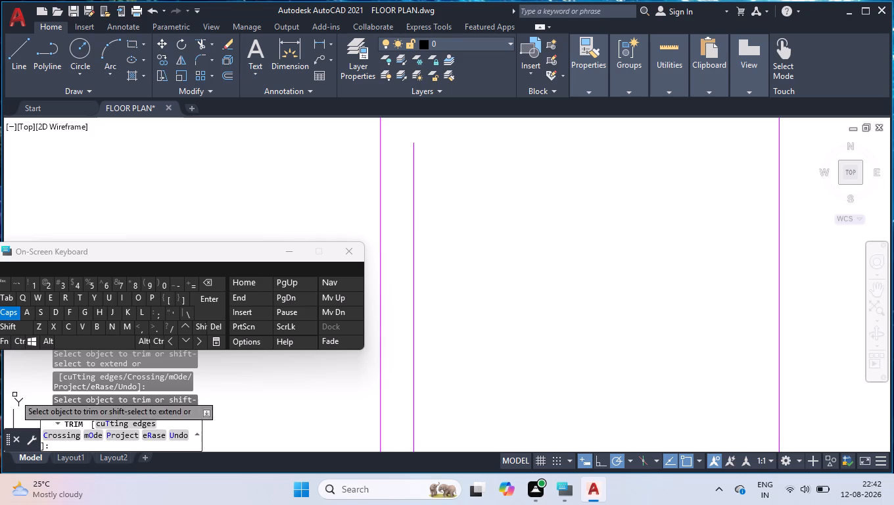
key(Escape)
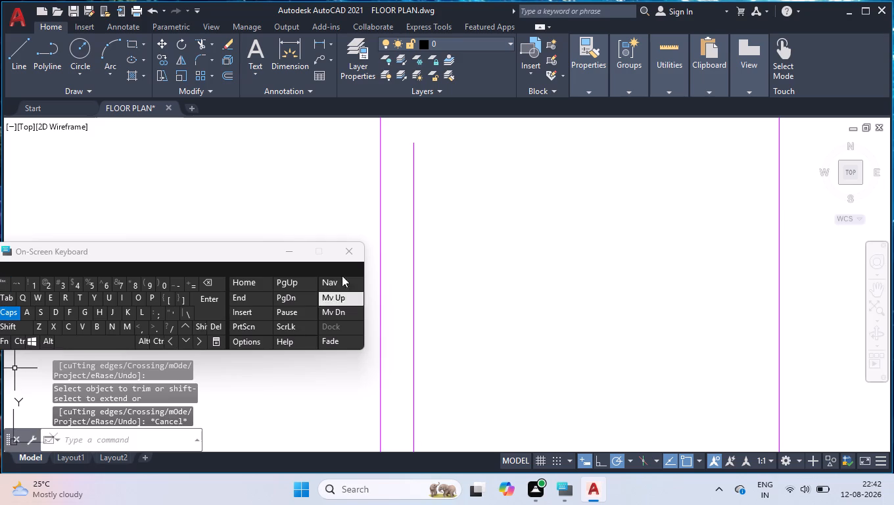
Draw an 11" horizontal line across the top of the small cabinet, from the inner vertical line's upper end to the opposite side.
scroll(352, 260, down, 2)
scroll(454, 246, down, 2)
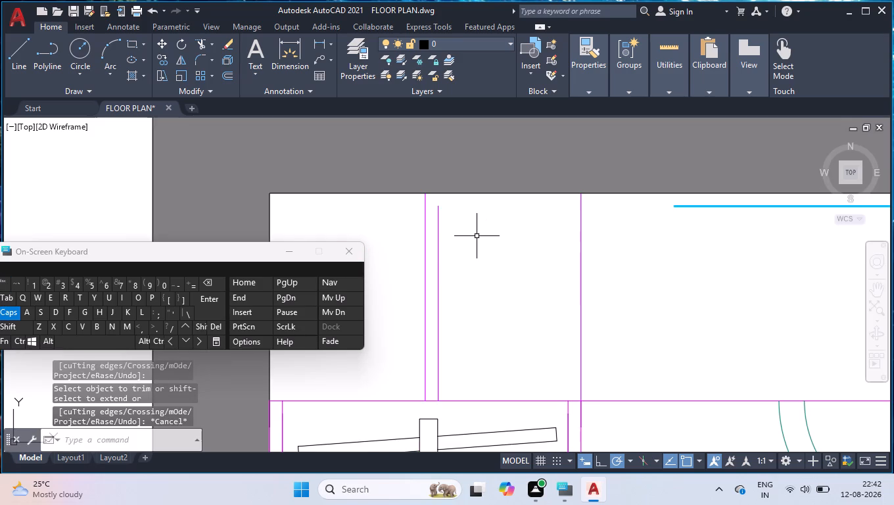
key(l)
key(Return)
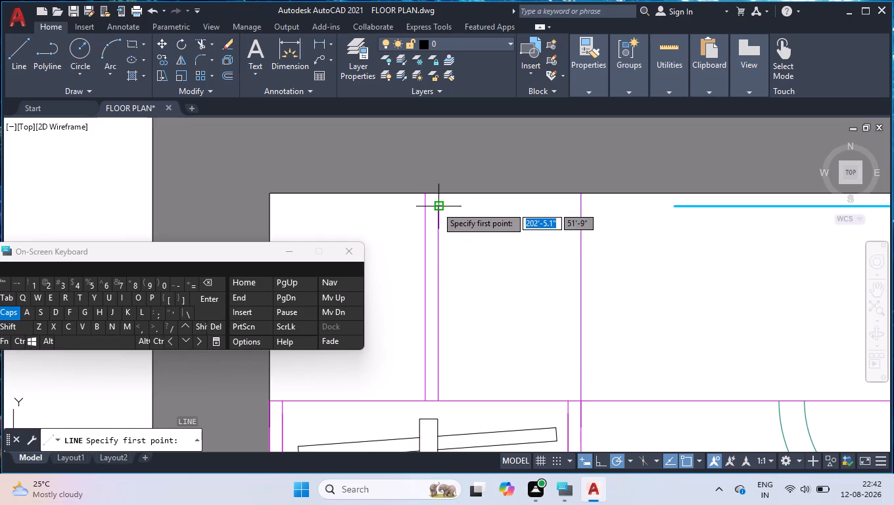
click(436, 206)
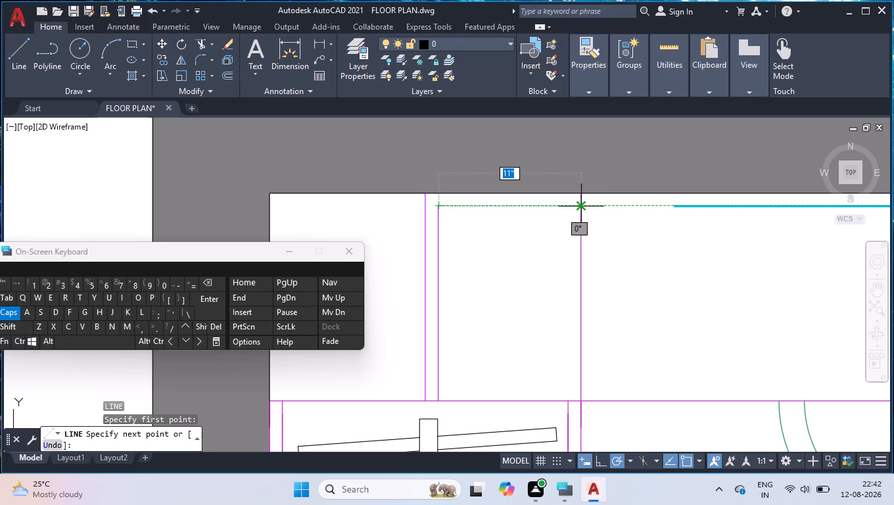
click(578, 203)
key(Escape)
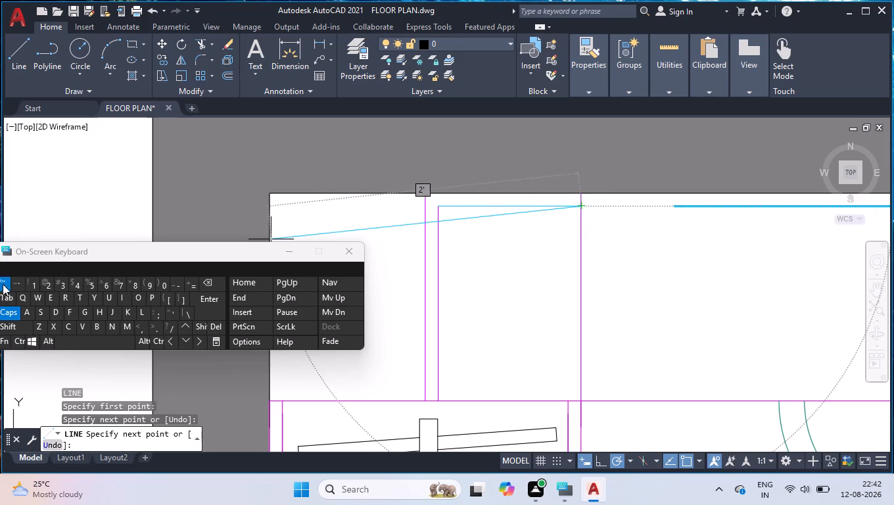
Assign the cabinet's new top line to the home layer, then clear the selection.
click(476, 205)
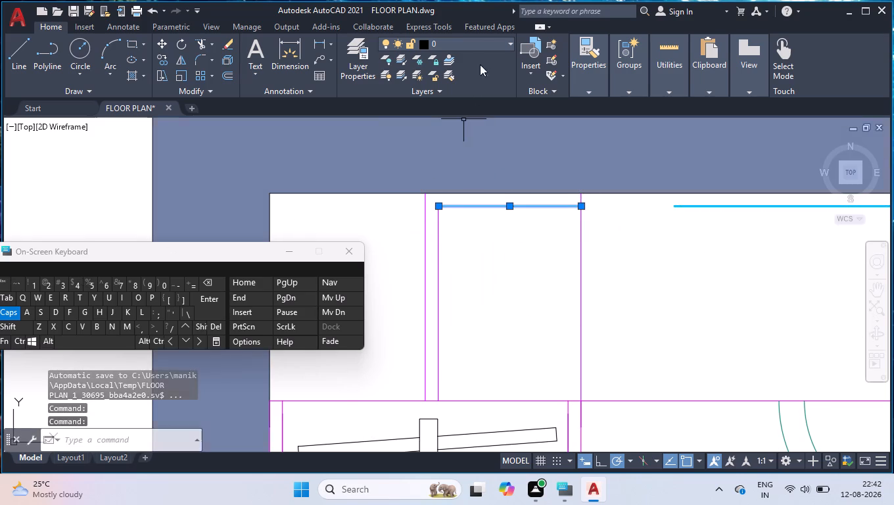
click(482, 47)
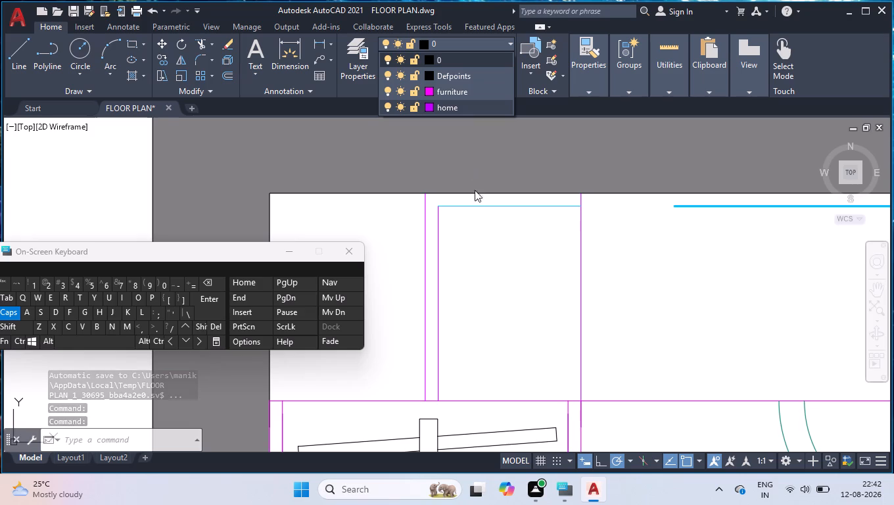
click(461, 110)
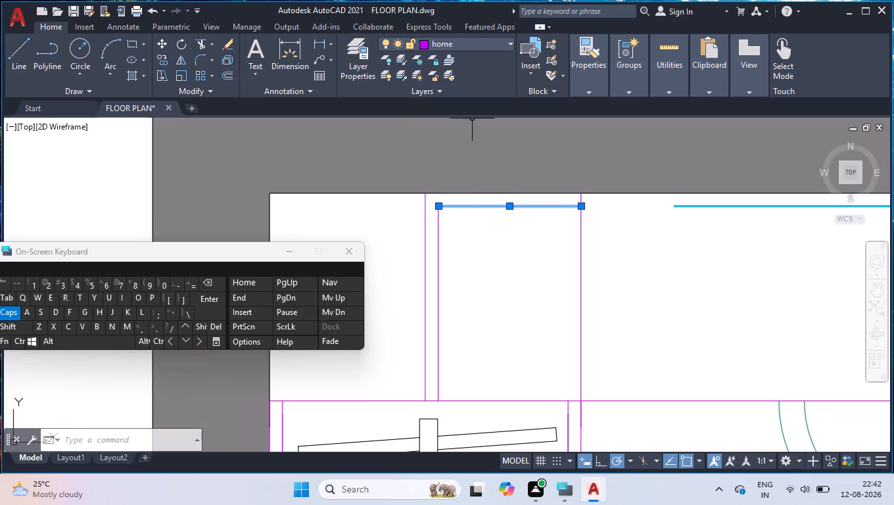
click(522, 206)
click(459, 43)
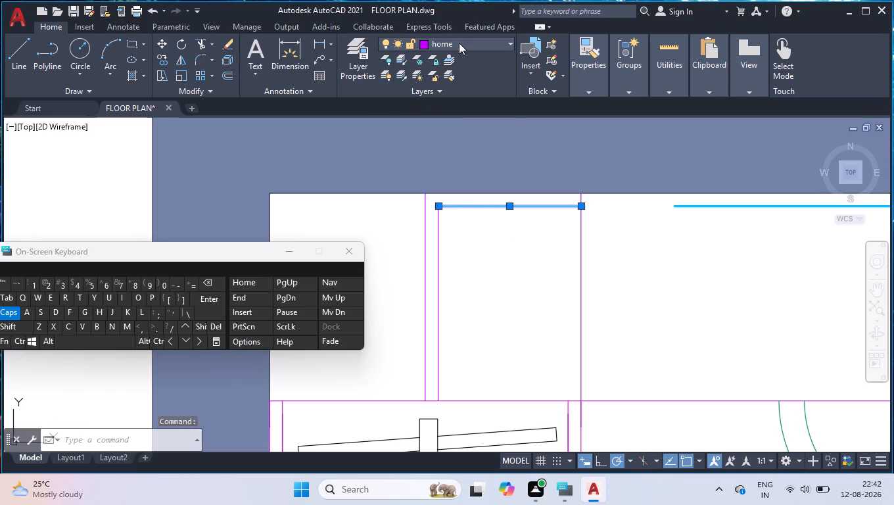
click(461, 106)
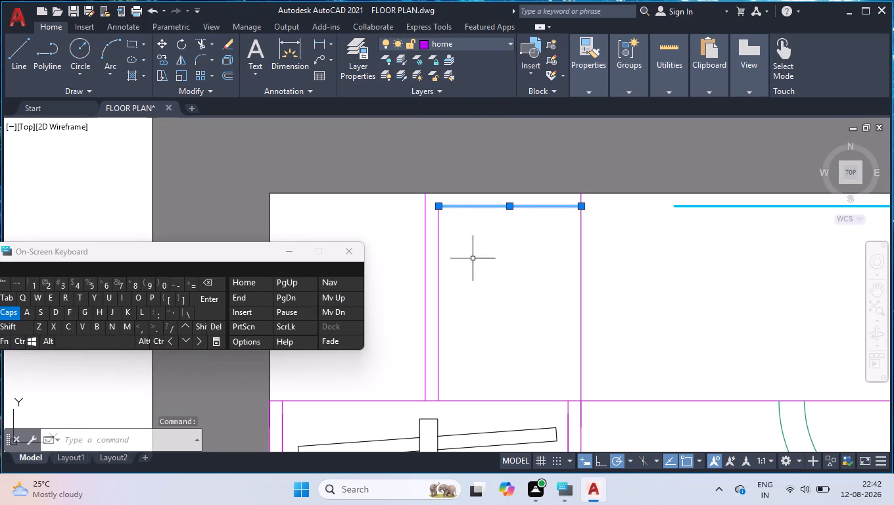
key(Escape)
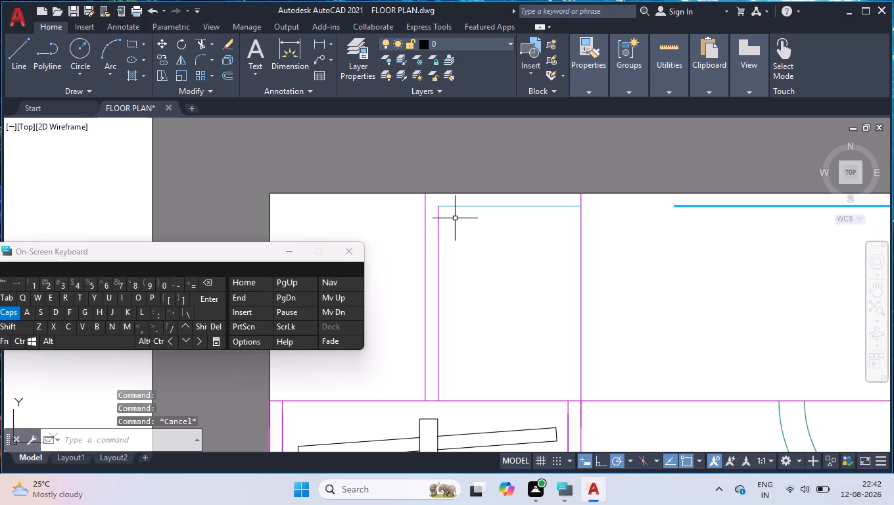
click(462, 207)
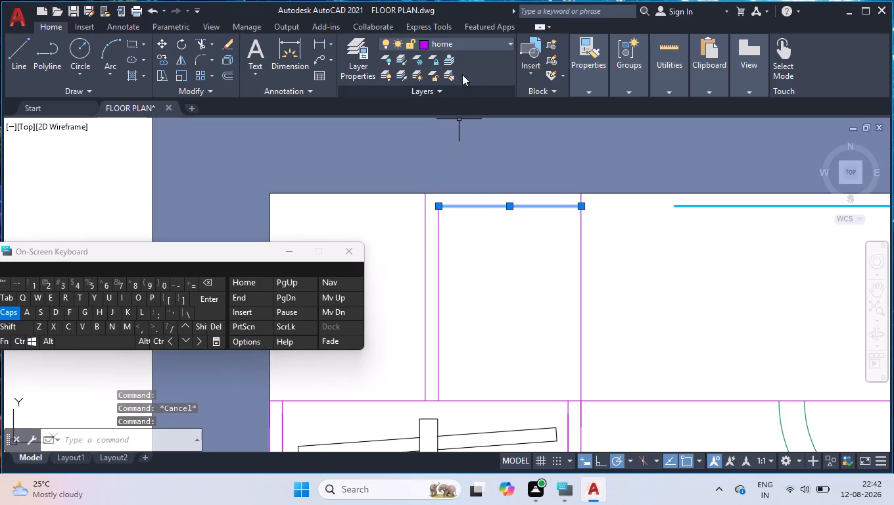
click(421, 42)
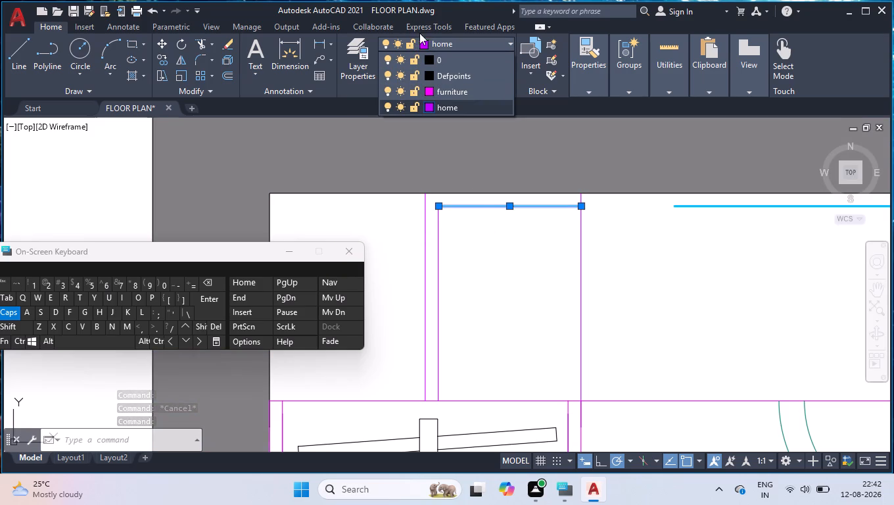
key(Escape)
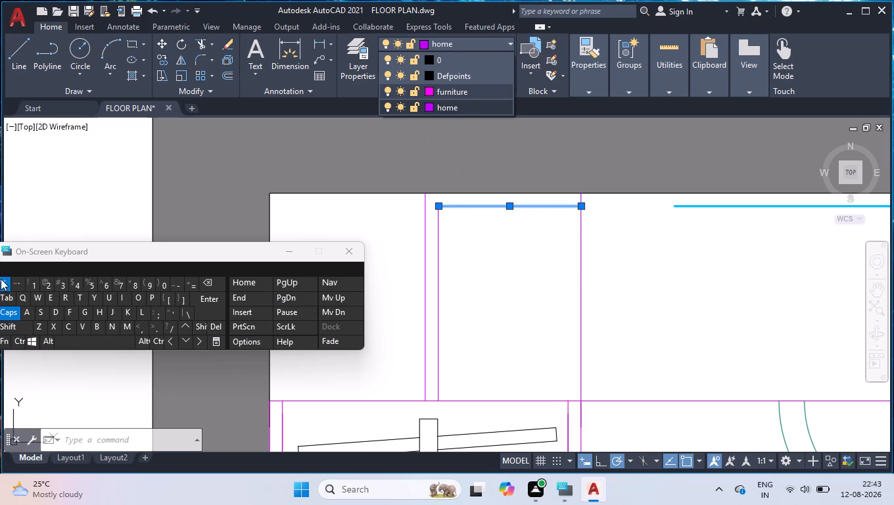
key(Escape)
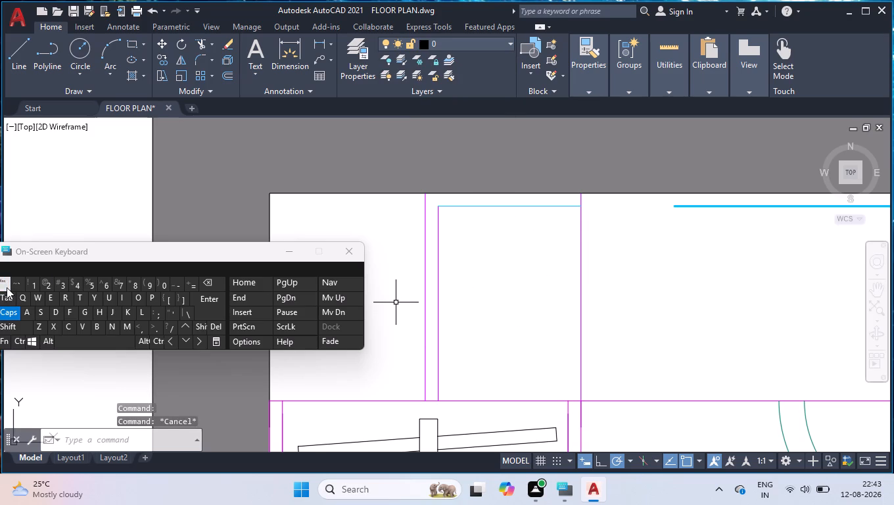
Assign the small cabinet's new top line to the Defpoints layer.
scroll(557, 292, down, 1)
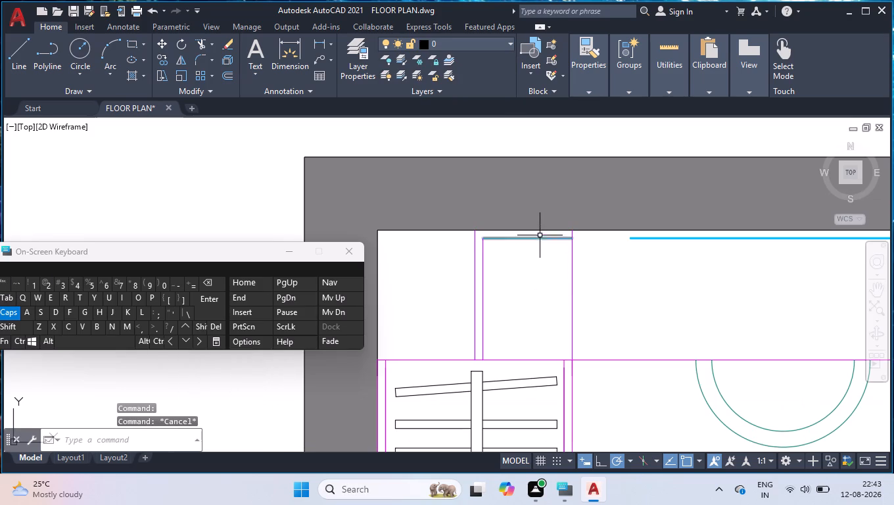
click(540, 235)
click(540, 240)
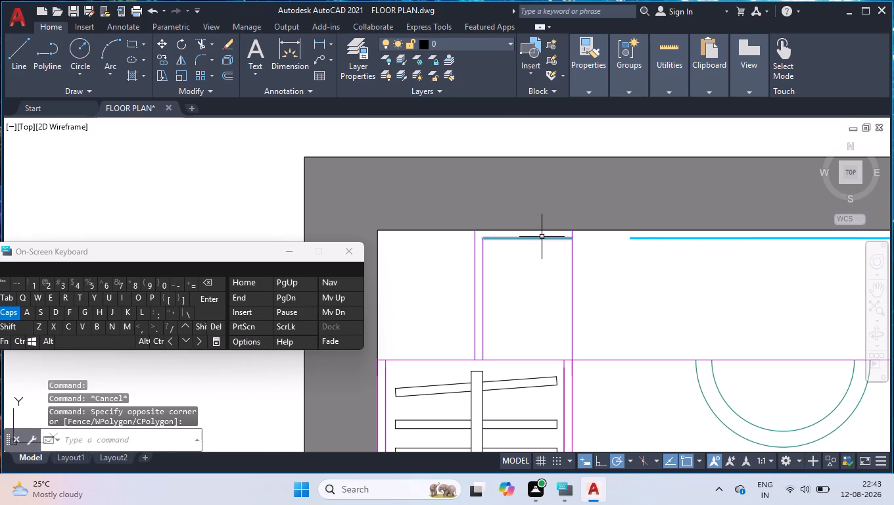
click(542, 237)
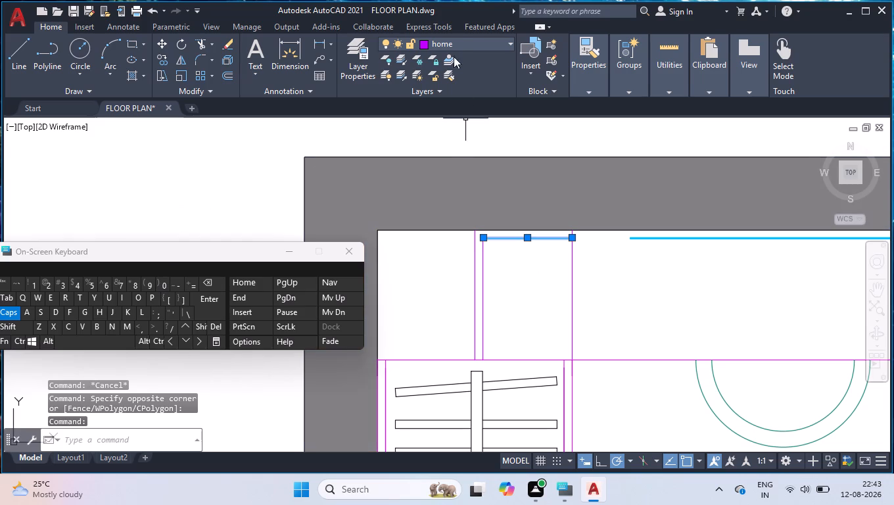
click(466, 44)
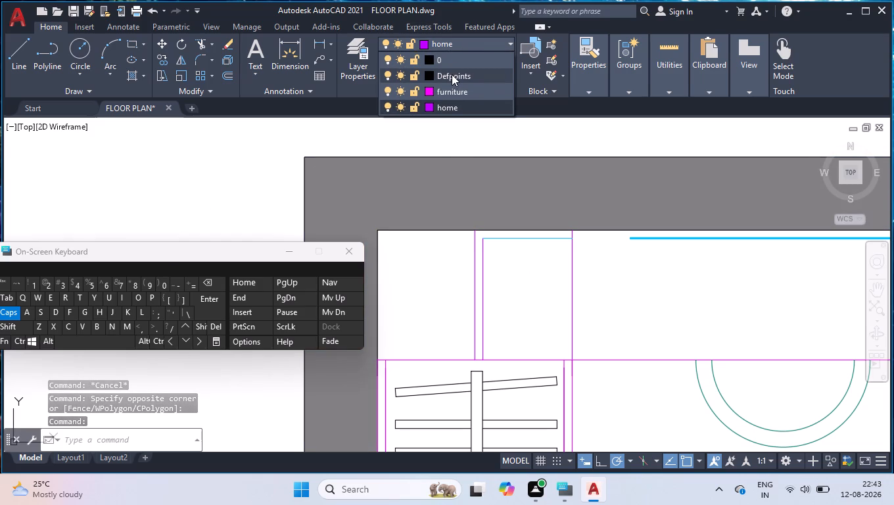
click(452, 74)
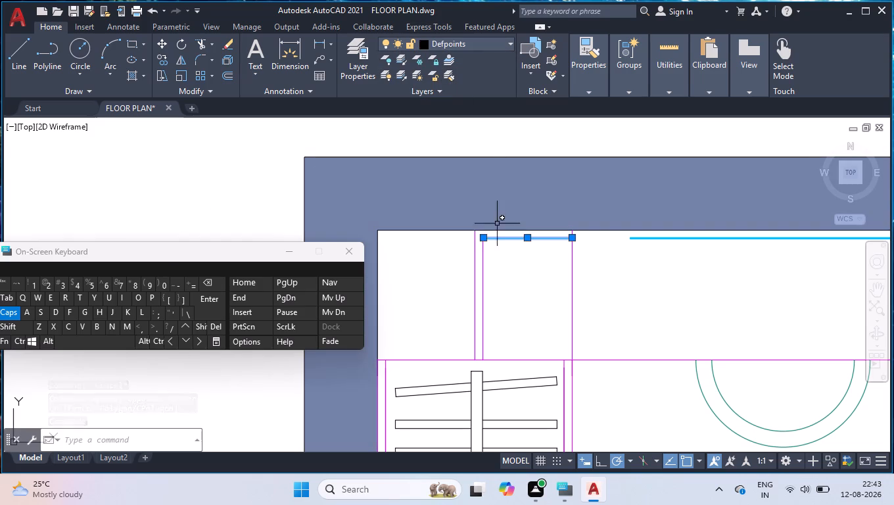
Set the selected cabinet top line's color to index color 200, close its properties and deselect it.
key(ctrl+1)
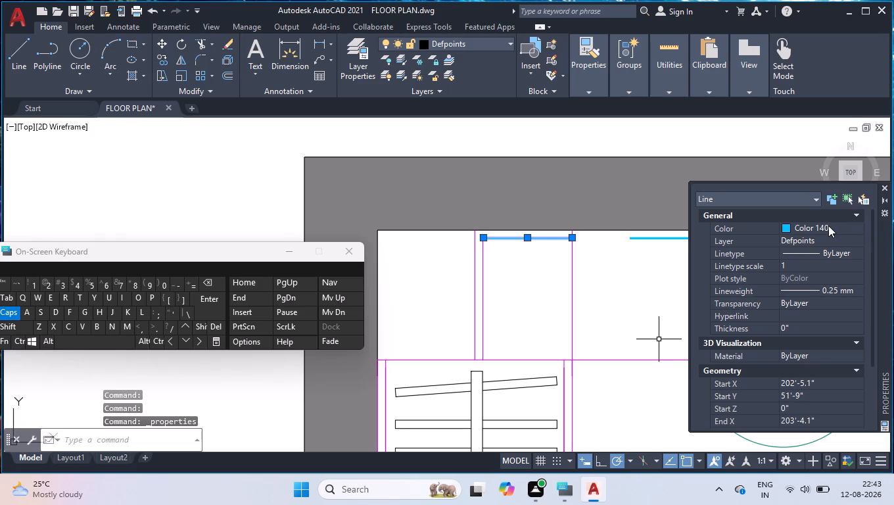
click(828, 226)
click(829, 226)
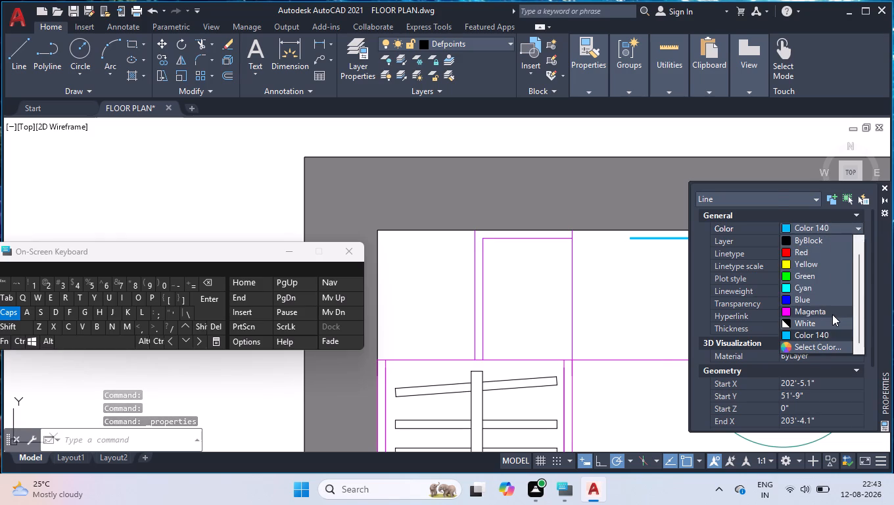
click(813, 347)
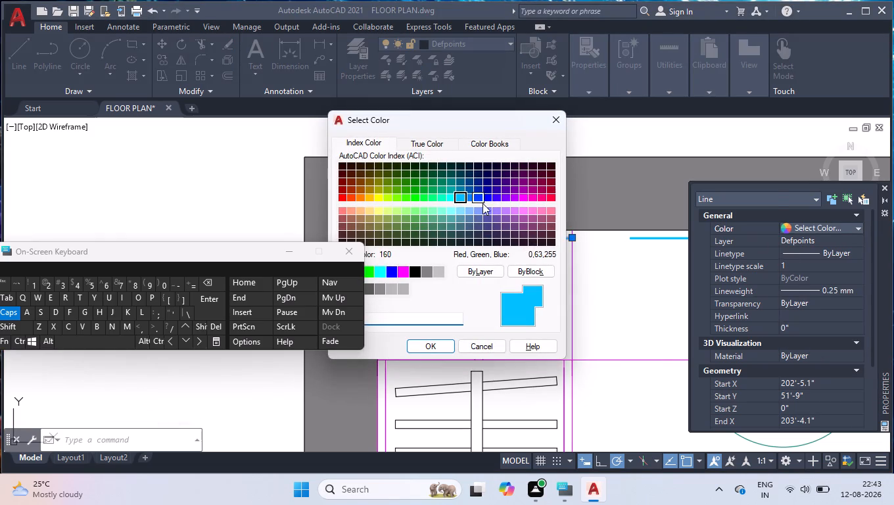
click(514, 197)
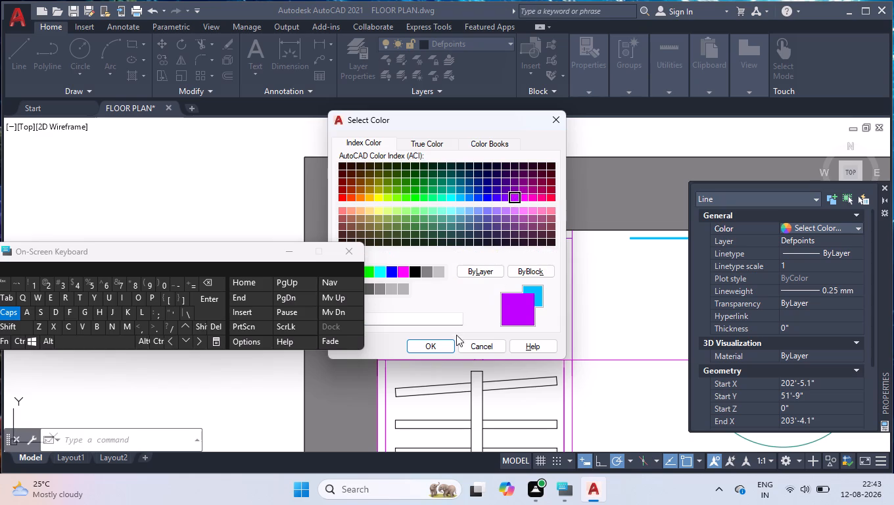
click(452, 345)
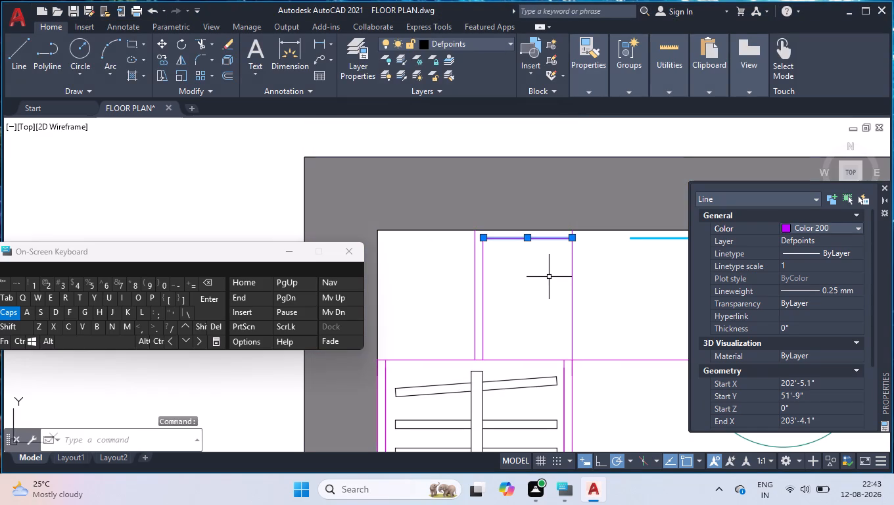
click(883, 187)
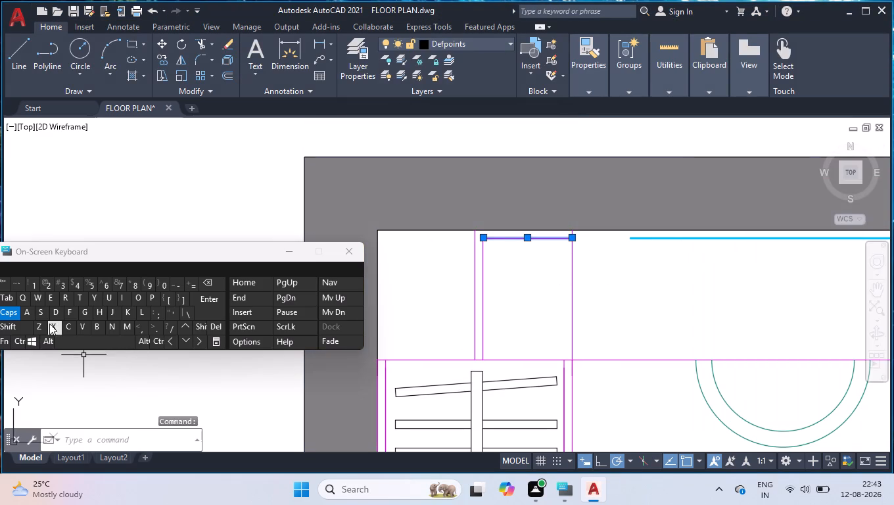
key(Escape)
Add multiline text reading STORAGE inside the small cabinet above the left dressing room's wardrobe.
scroll(492, 261, up, 3)
scroll(498, 167, down, 4)
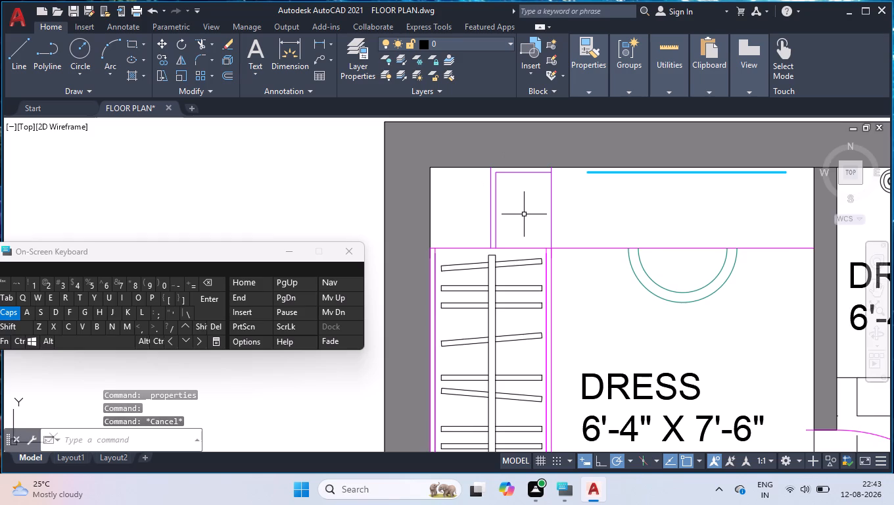
scroll(527, 212, down, 1)
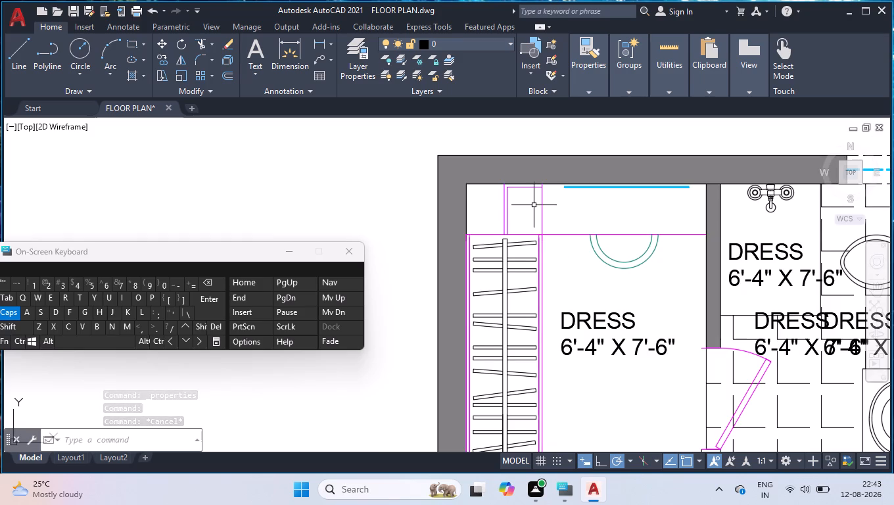
scroll(534, 204, up, 1)
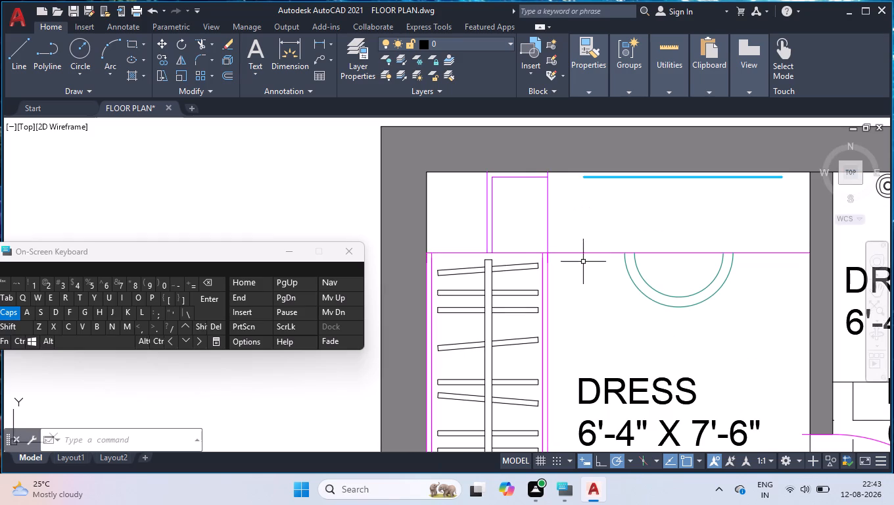
scroll(592, 299, down, 1)
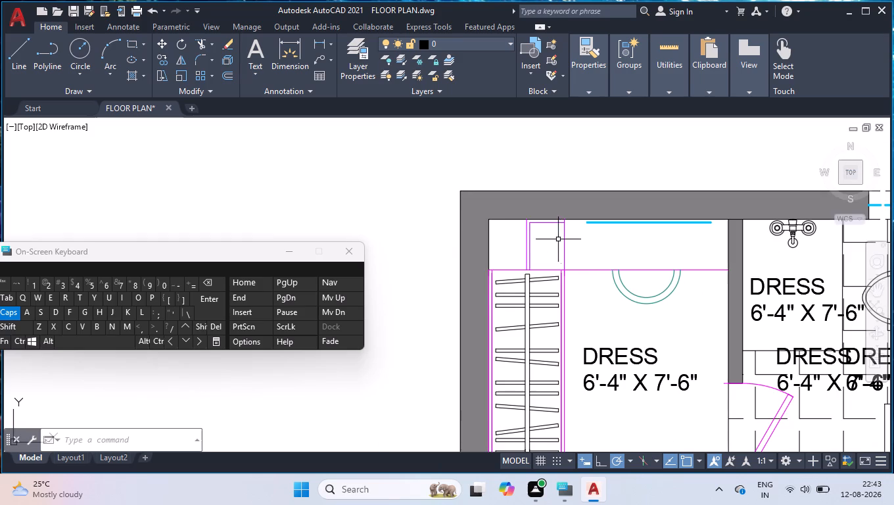
scroll(552, 245, up, 2)
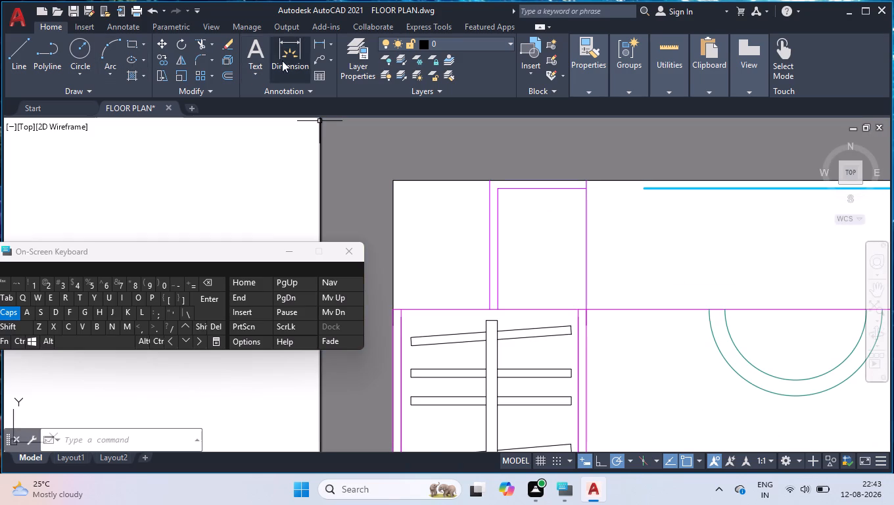
click(257, 46)
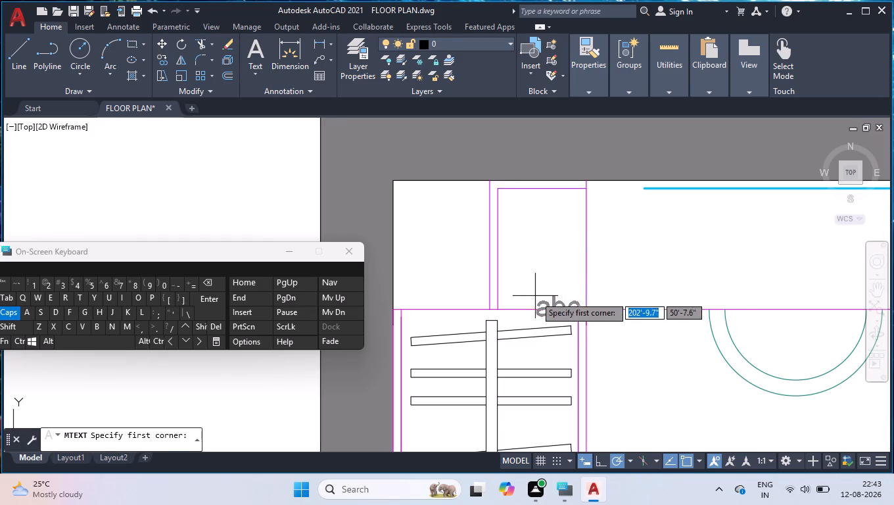
click(535, 296)
click(521, 225)
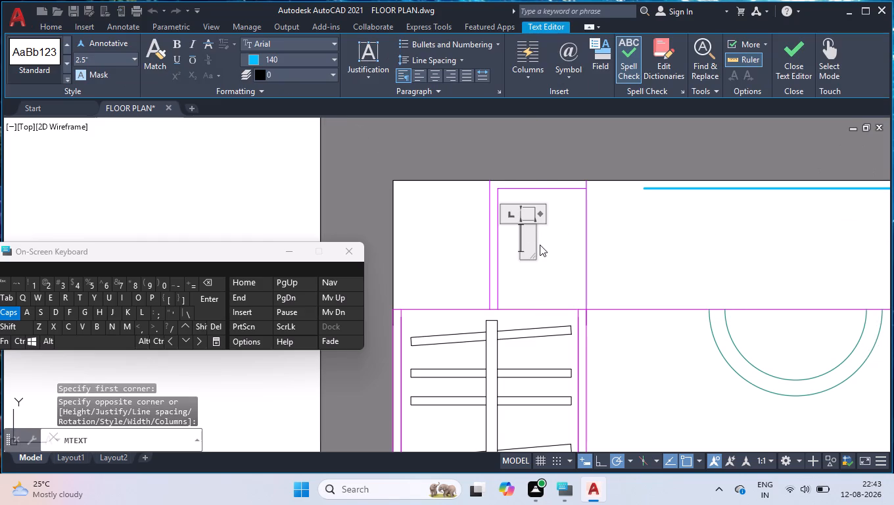
text(ST)
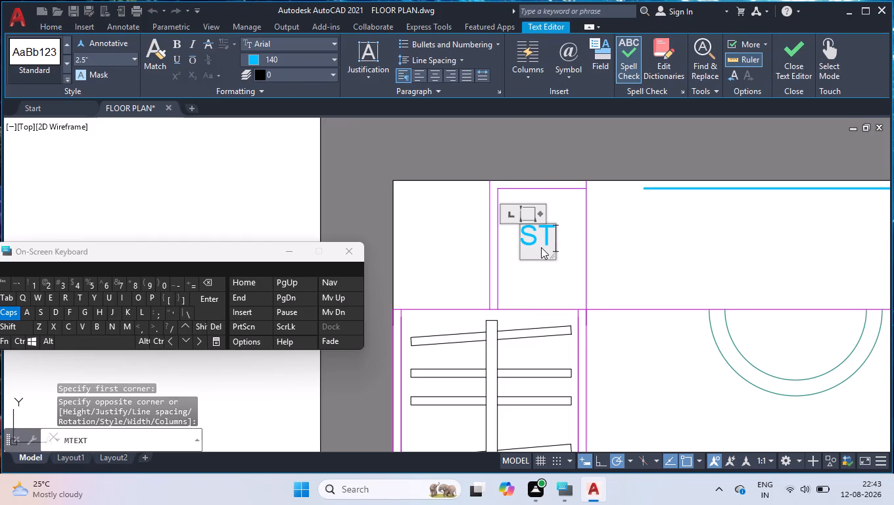
text(ORAGE)
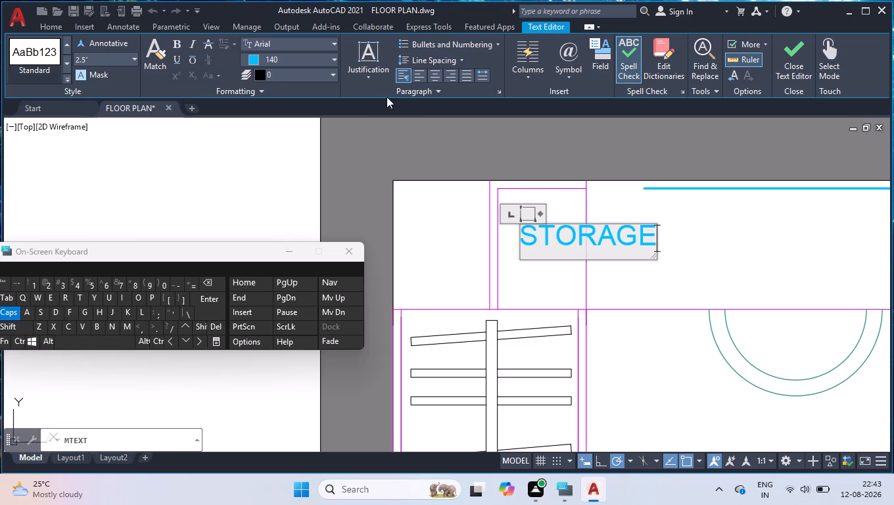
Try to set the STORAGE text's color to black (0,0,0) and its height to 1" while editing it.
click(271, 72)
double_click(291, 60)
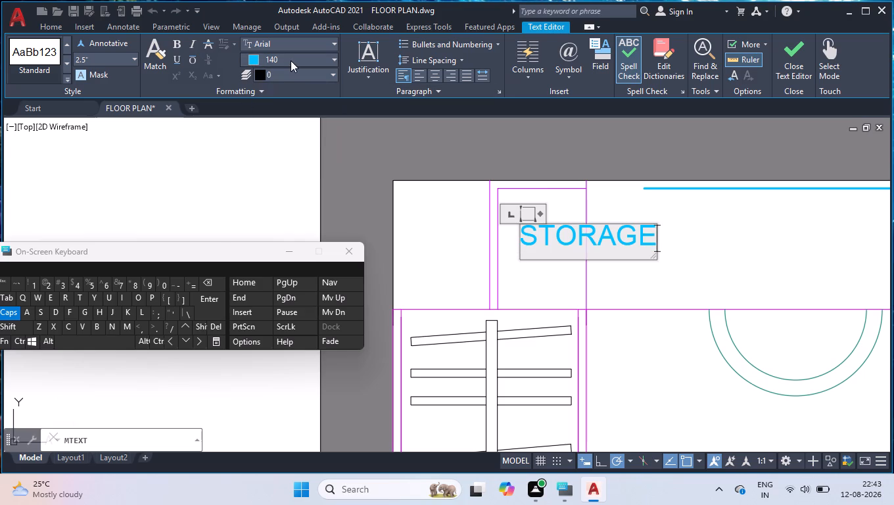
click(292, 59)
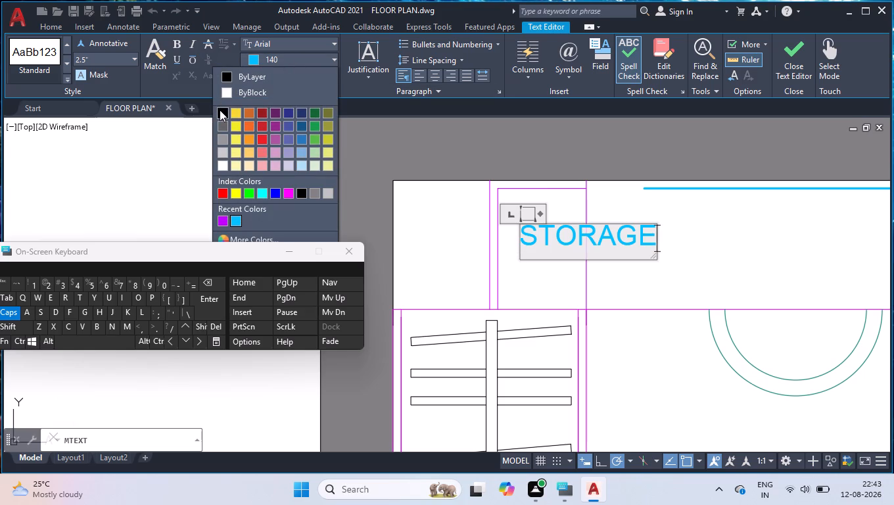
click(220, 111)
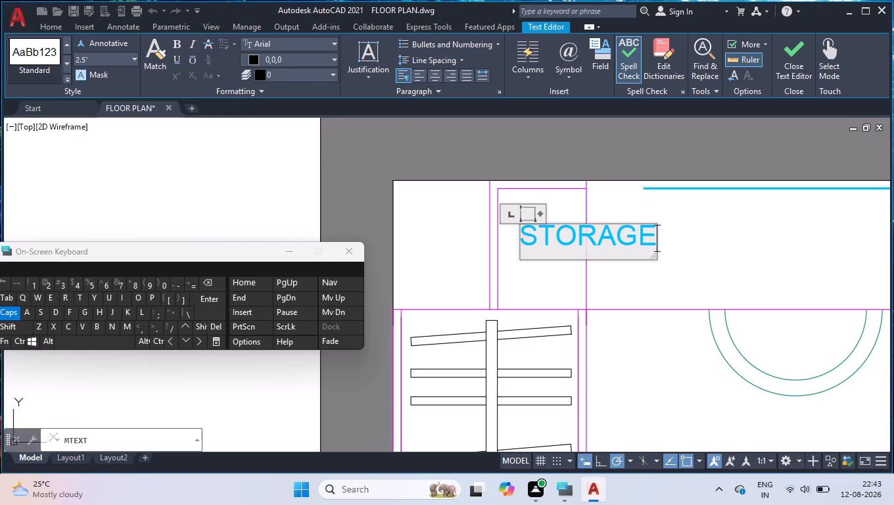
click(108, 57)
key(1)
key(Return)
Finish editing the STORAGE text and set its text height to 1.5" in its properties.
click(208, 190)
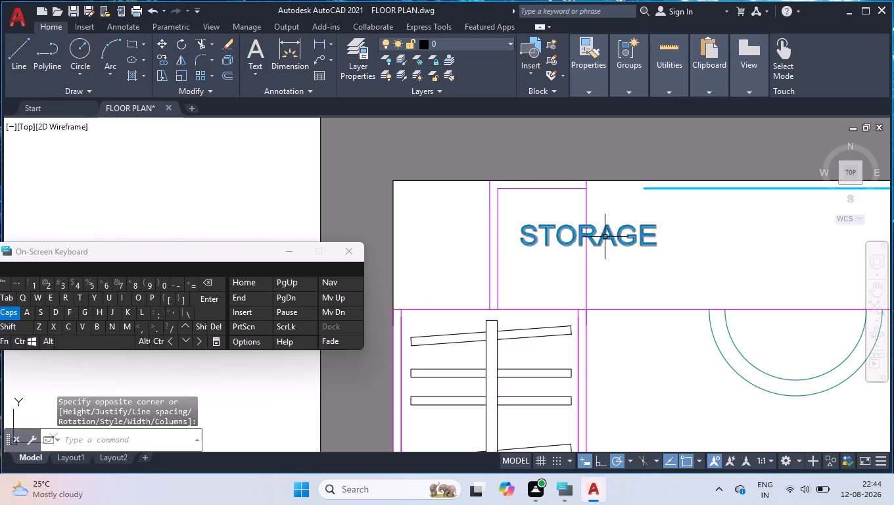
click(605, 237)
key(ctrl+1)
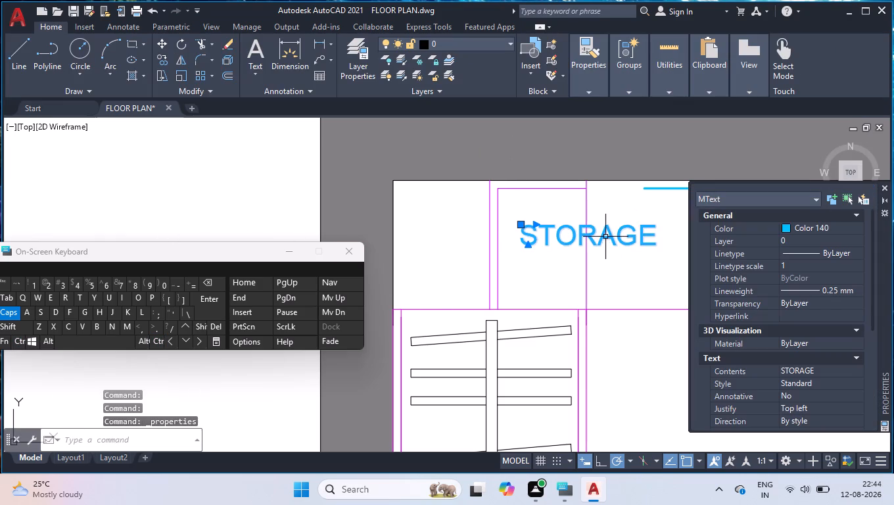
scroll(820, 305, down, 2)
click(811, 279)
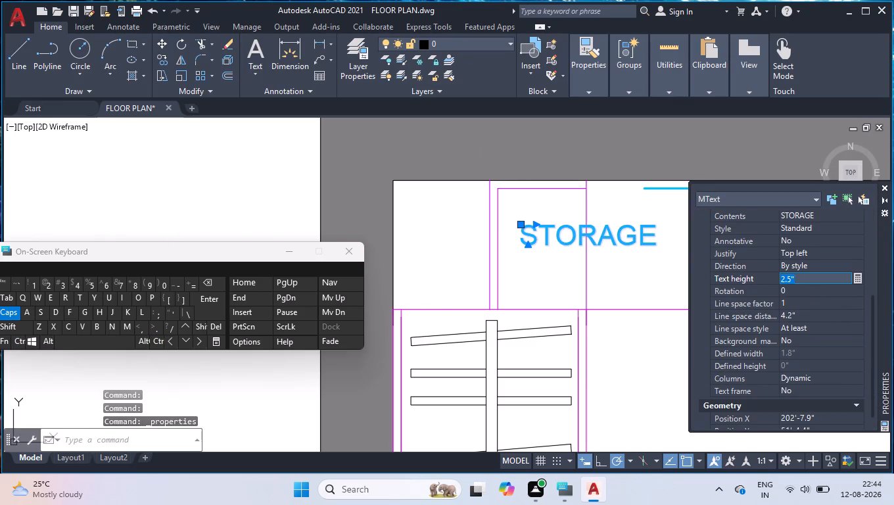
key(1)
key(Return)
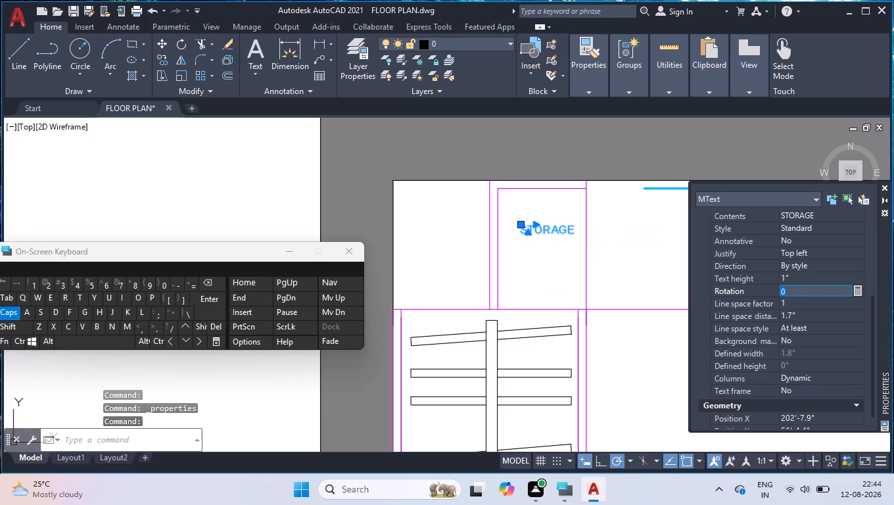
click(815, 289)
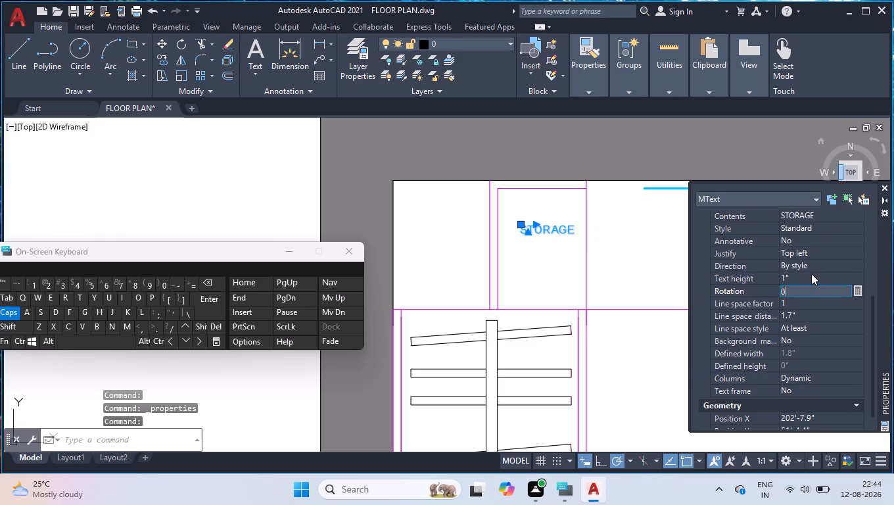
click(811, 275)
text(1.5)
key(Return)
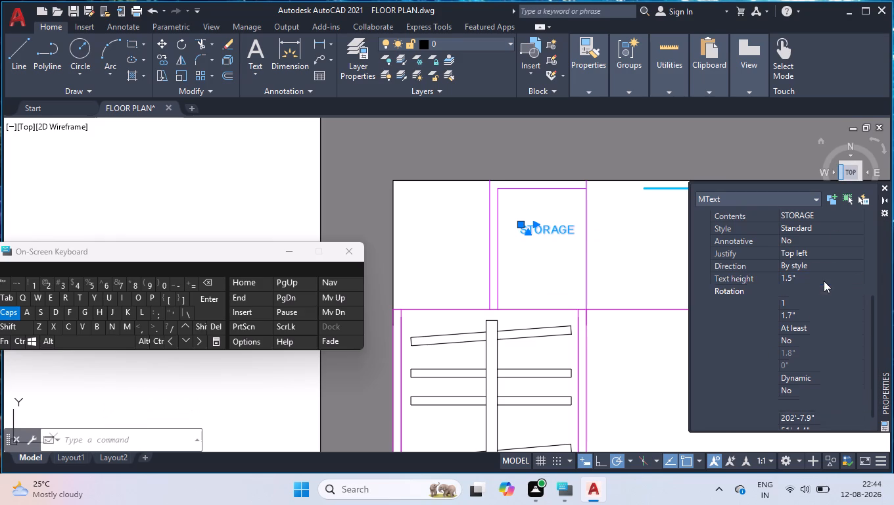
click(883, 187)
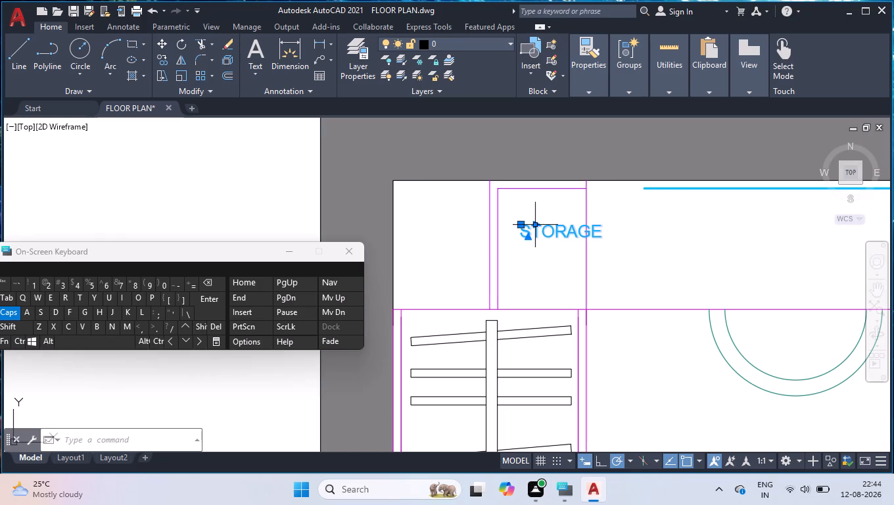
Rotate the STORAGE text 90° about its lower-left corner so it reads vertically.
text(RO)
key(Return)
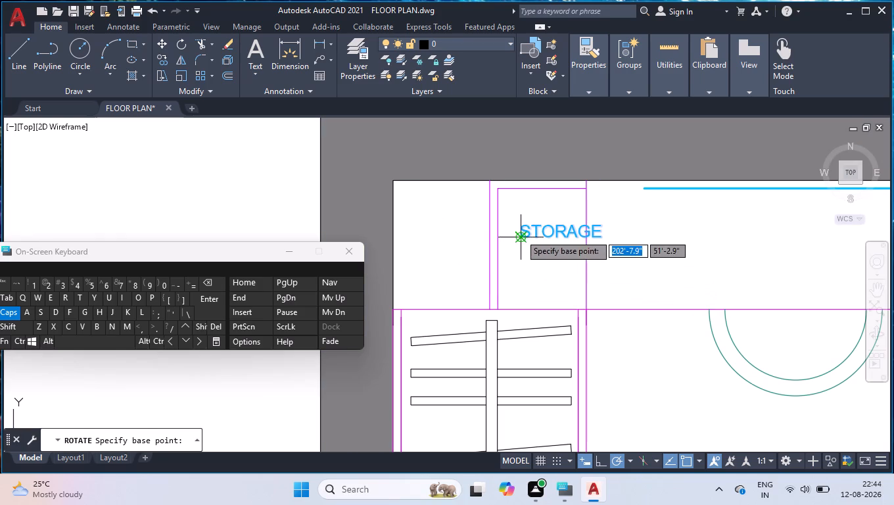
click(520, 234)
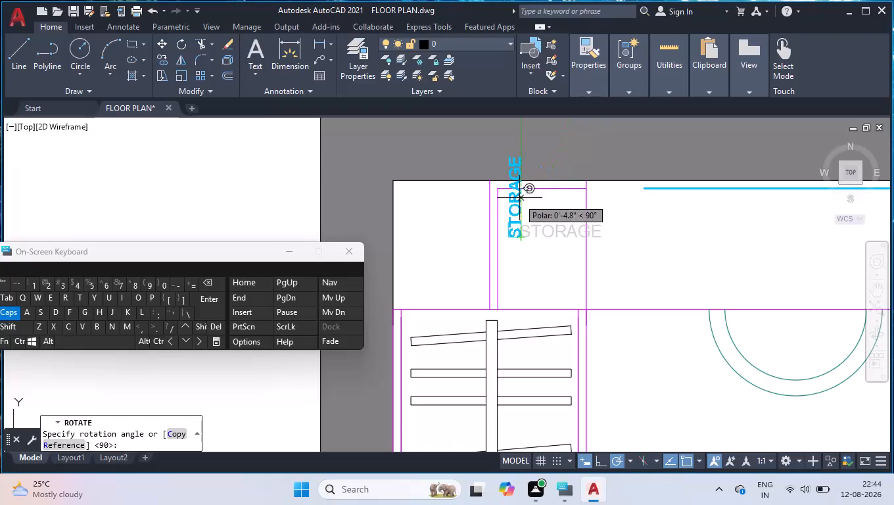
click(519, 195)
Move the vertical STORAGE text down so it sits inside the small cabinet above the wardrobe.
click(519, 198)
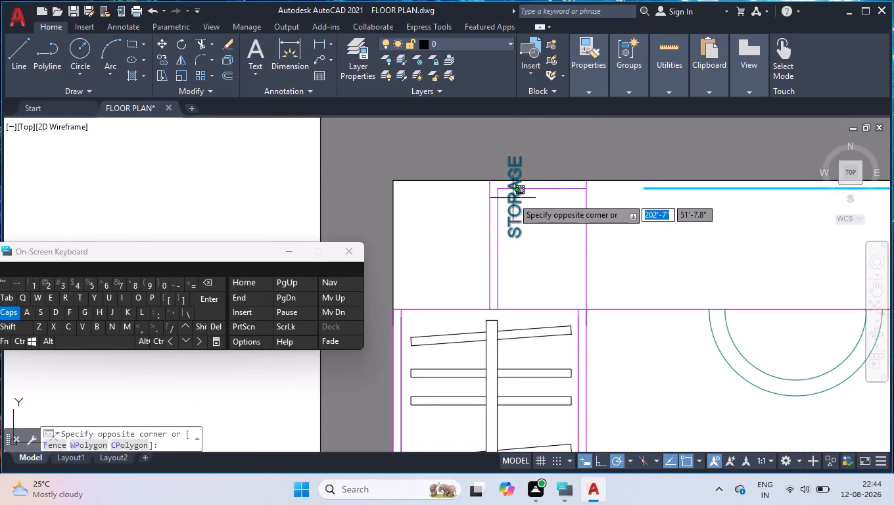
click(513, 198)
click(508, 239)
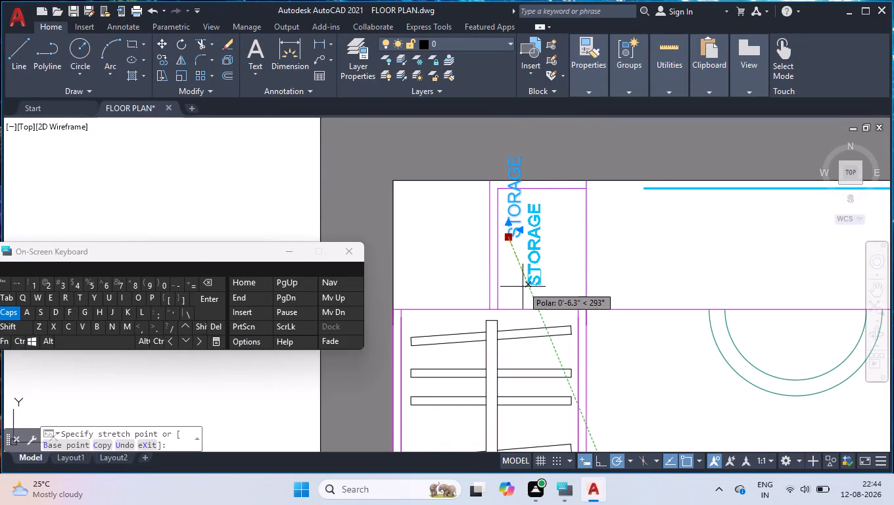
click(523, 287)
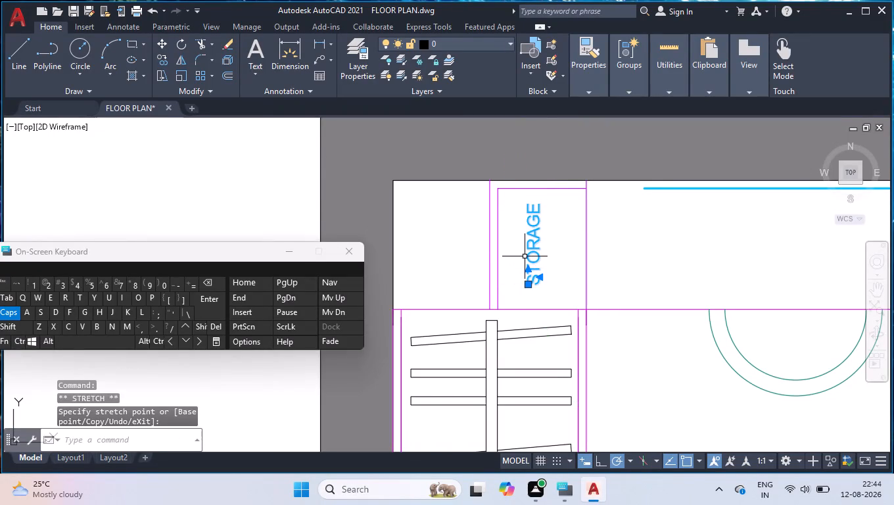
Set the selected STORAGE text's color to the standard black index color and close its properties.
key(ctrl+1)
click(812, 226)
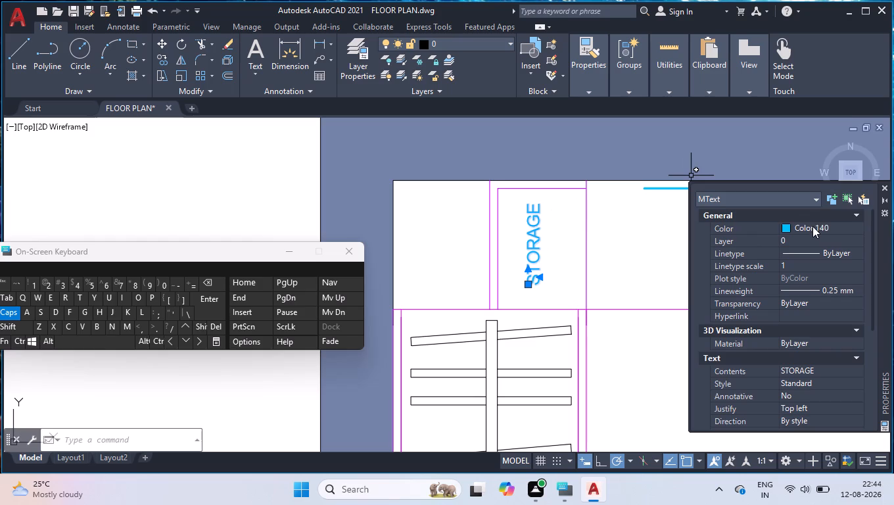
click(812, 226)
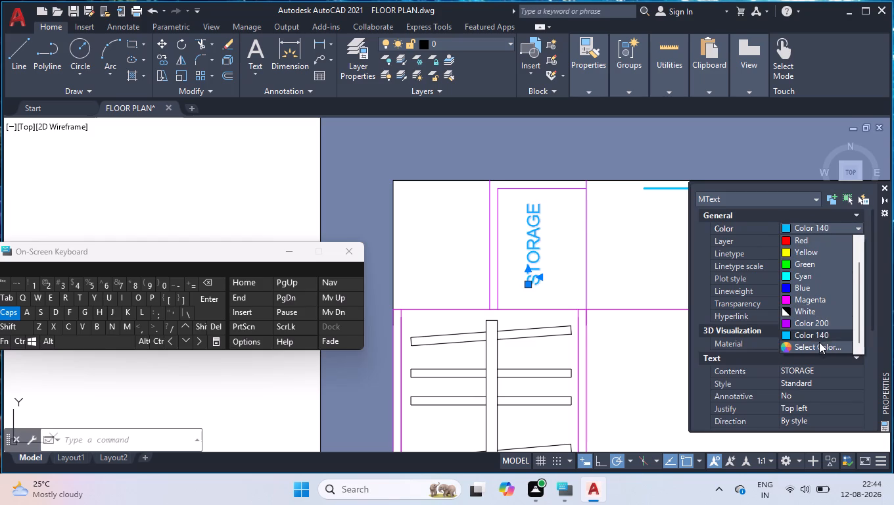
click(818, 346)
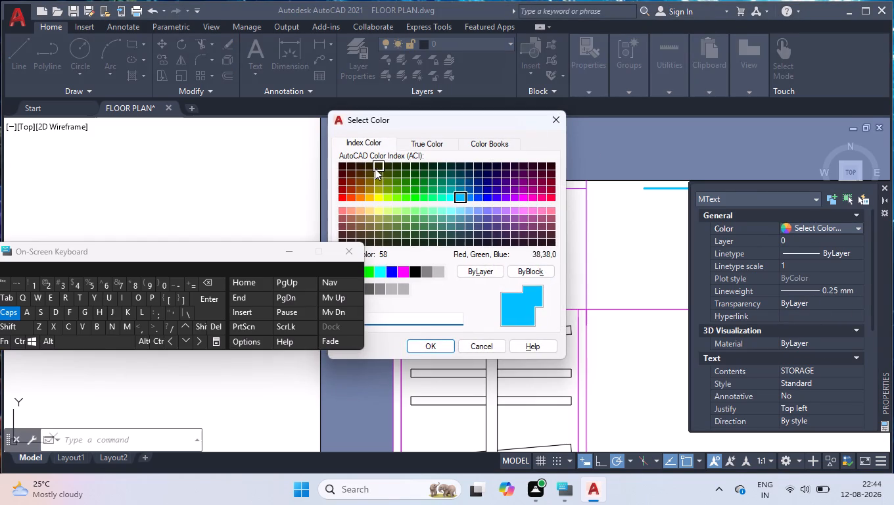
click(416, 274)
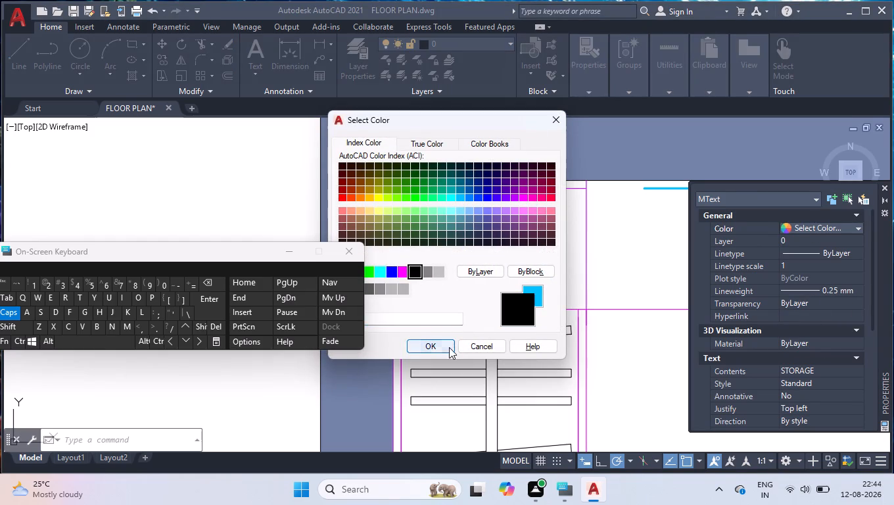
click(449, 347)
click(888, 190)
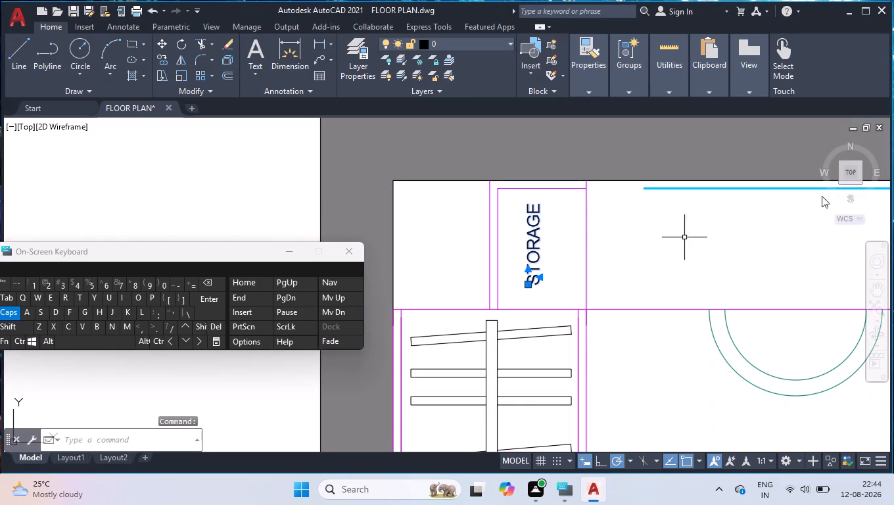
Copy the STORAGE text horizontally into the matching small cabinet above the right dressing room's wardrobe.
text(CO)
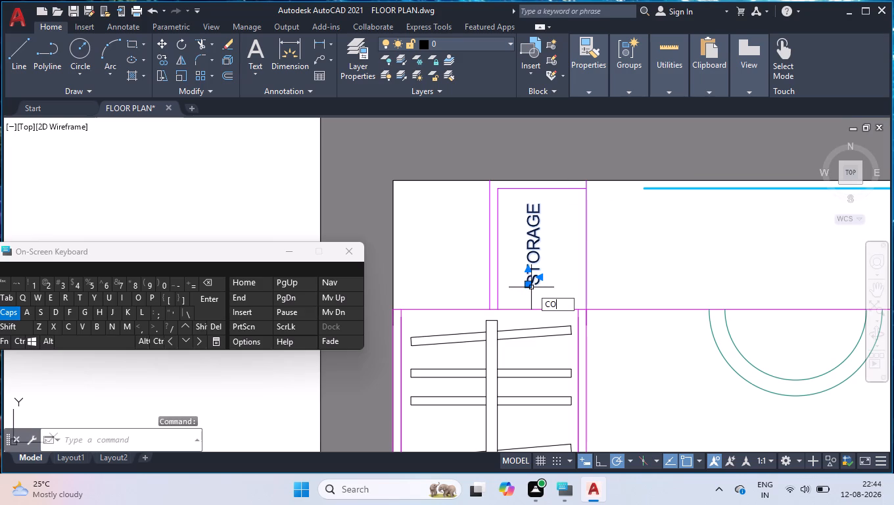
key(Return)
click(531, 287)
scroll(849, 282, down, 4)
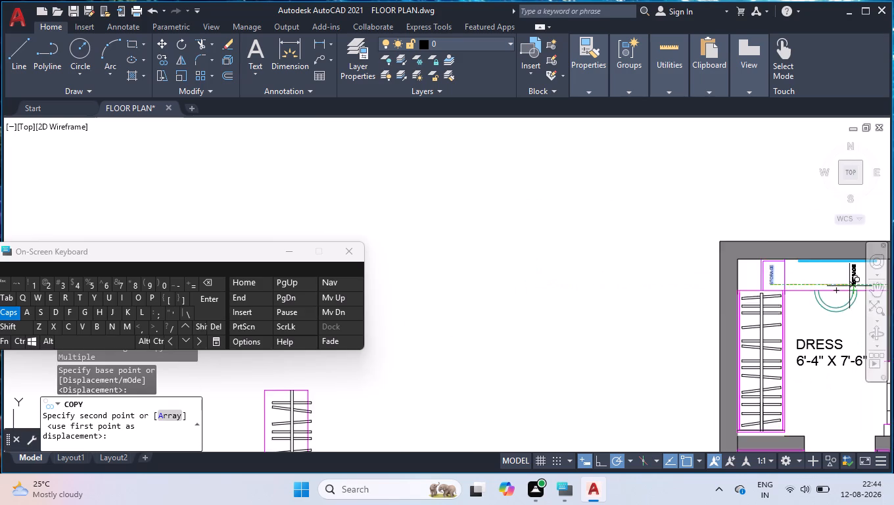
scroll(850, 286, down, 4)
click(878, 293)
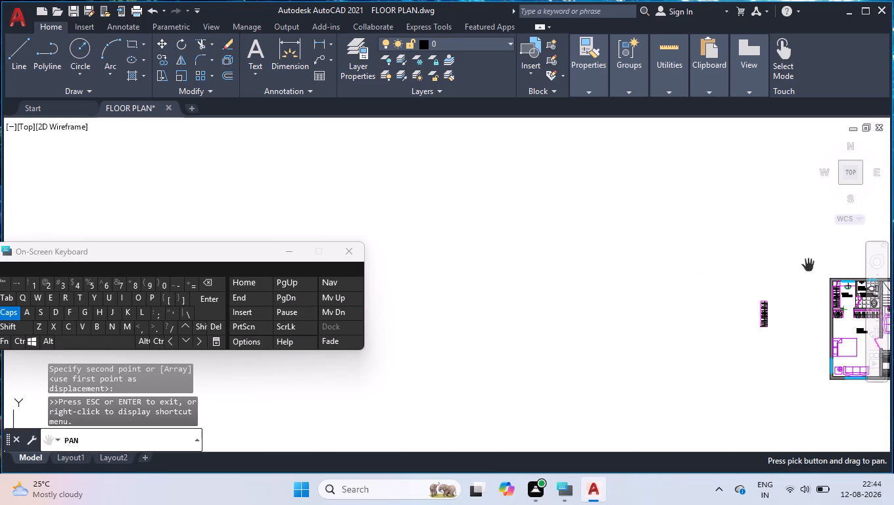
drag(807, 265, 590, 254)
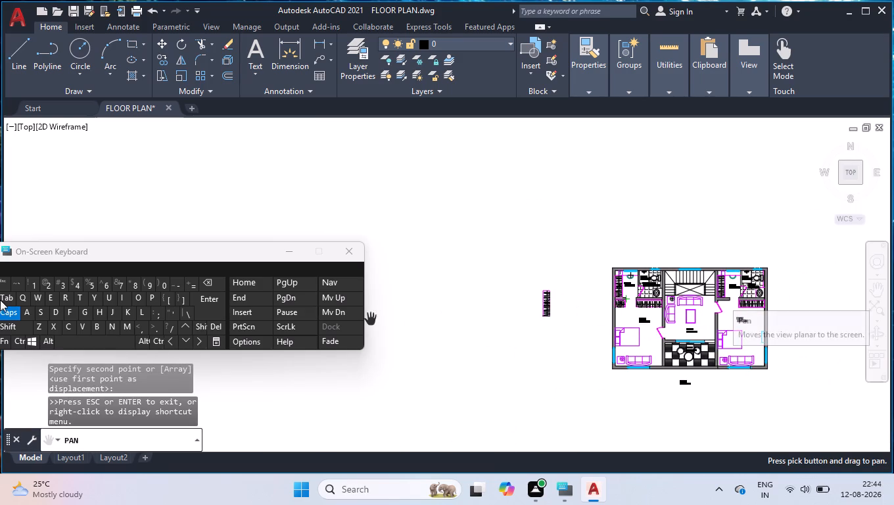
key(Escape)
scroll(797, 281, up, 3)
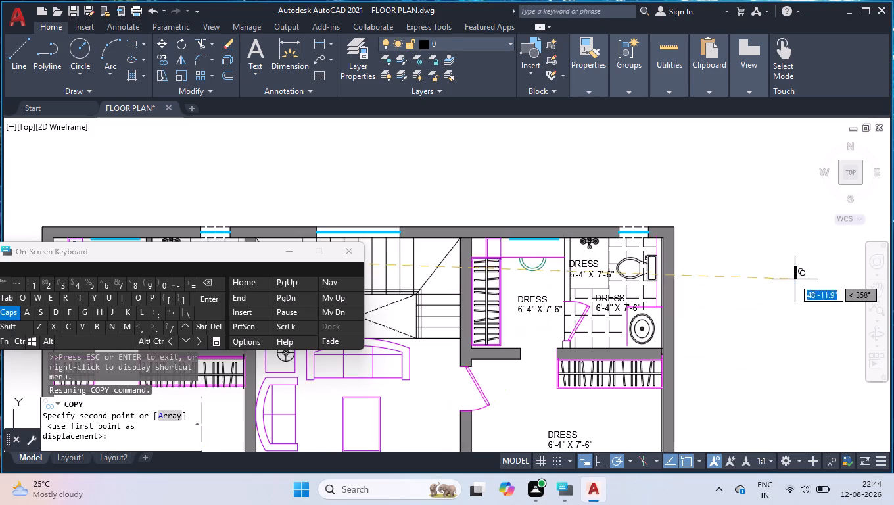
scroll(467, 259, up, 3)
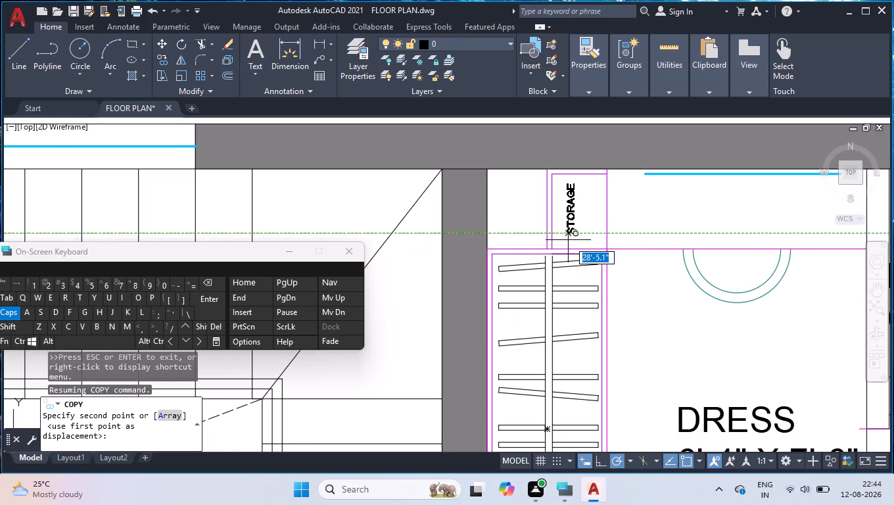
click(569, 241)
key(Escape)
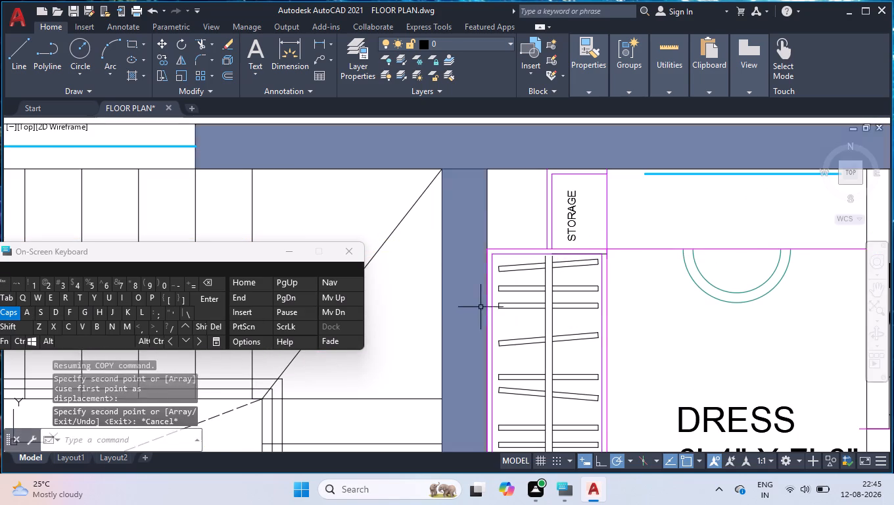
Replace the DRESS 6'-4" X 7'-6" text in the left bathroom's shower area with SHOWER.
scroll(488, 314, down, 4)
scroll(562, 318, down, 3)
scroll(440, 330, up, 4)
scroll(548, 324, up, 2)
scroll(656, 269, down, 2)
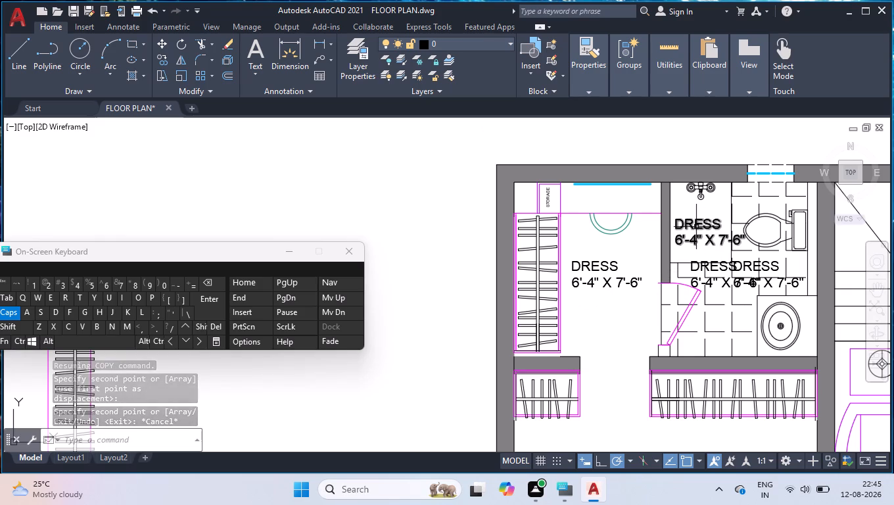
double_click(696, 223)
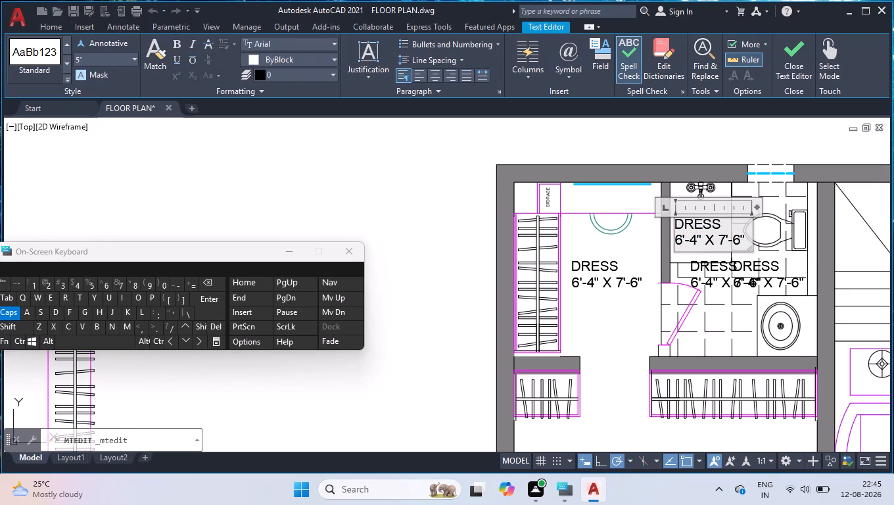
key(ctrl+a)
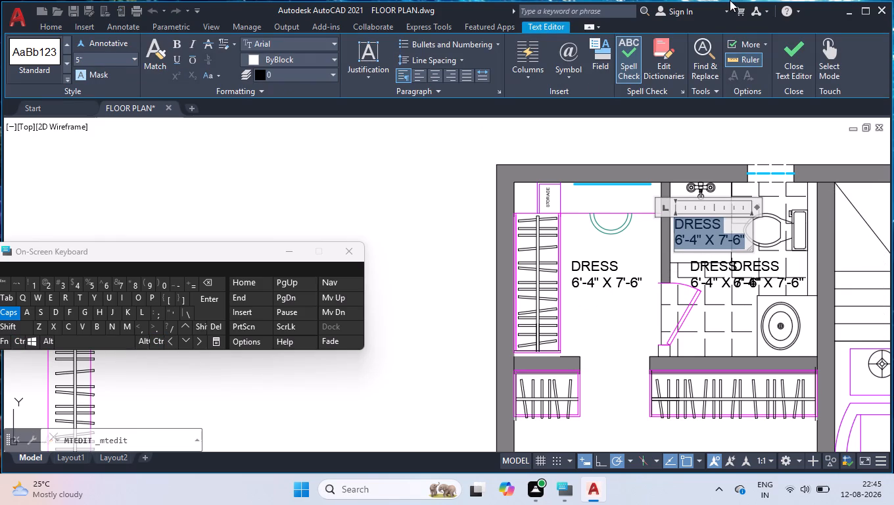
text(SHOWEE)
key(BackSpace)
key(r)
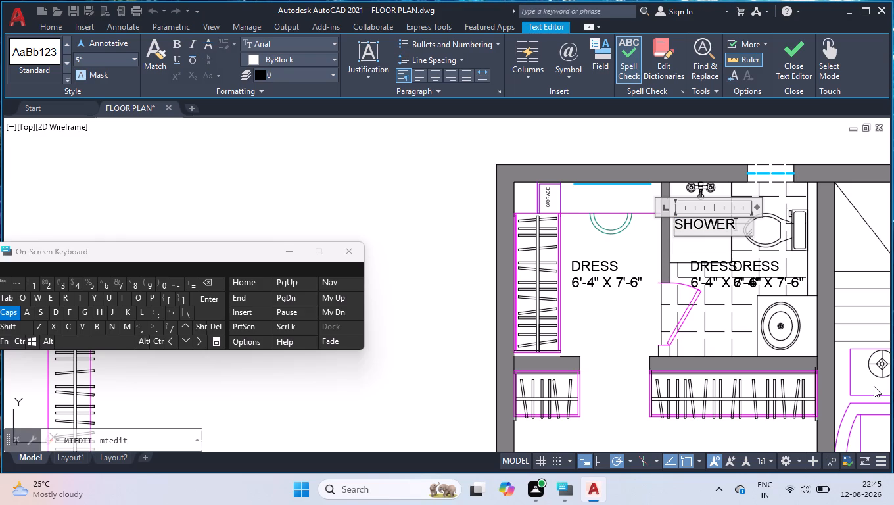
click(456, 226)
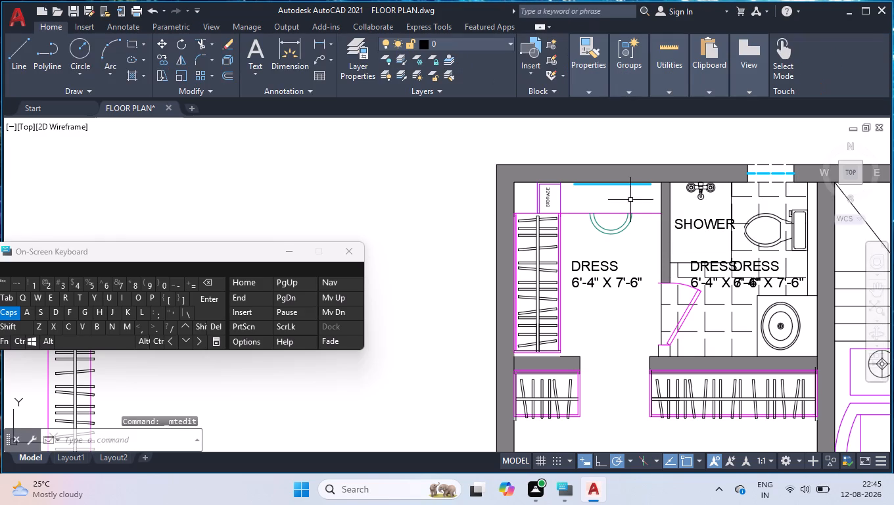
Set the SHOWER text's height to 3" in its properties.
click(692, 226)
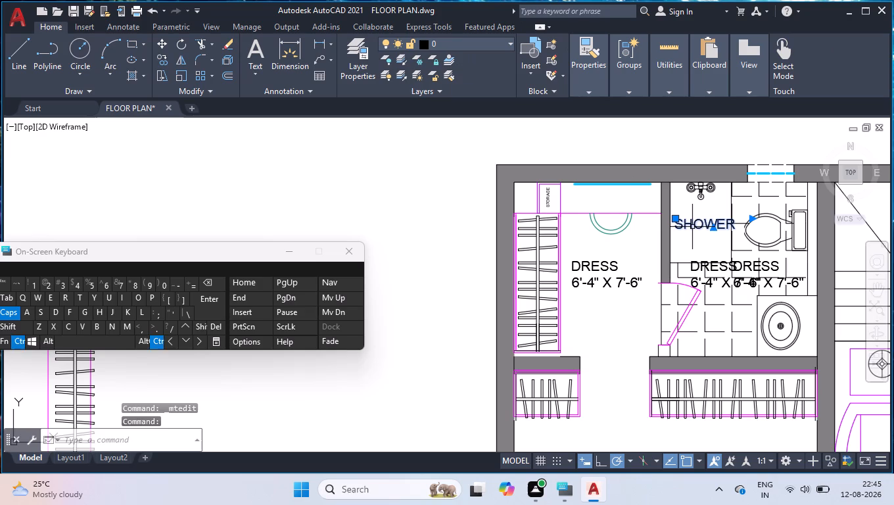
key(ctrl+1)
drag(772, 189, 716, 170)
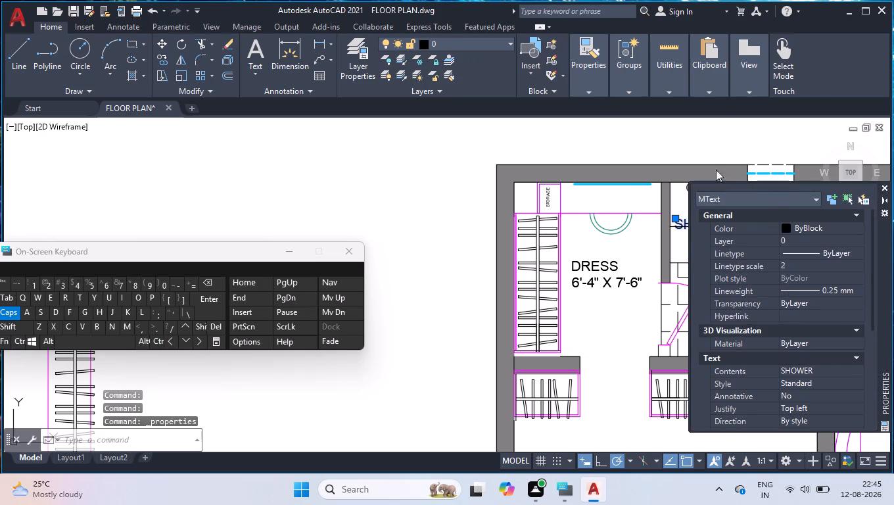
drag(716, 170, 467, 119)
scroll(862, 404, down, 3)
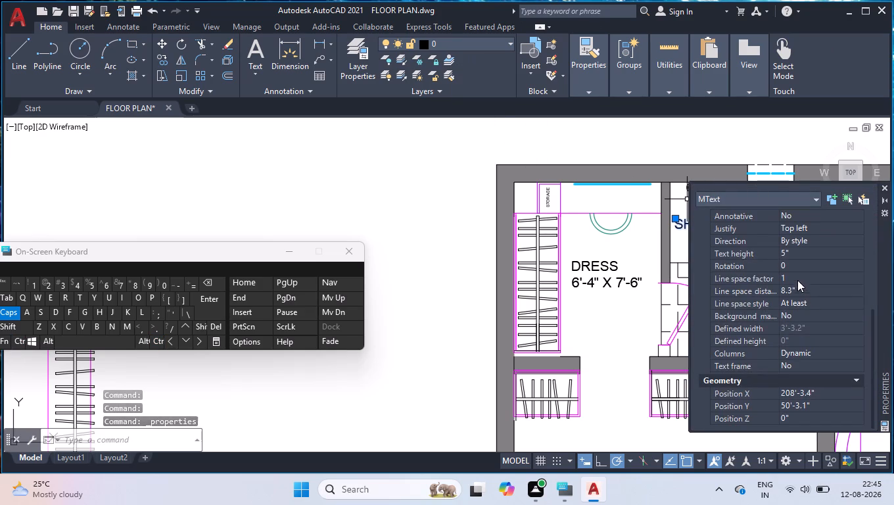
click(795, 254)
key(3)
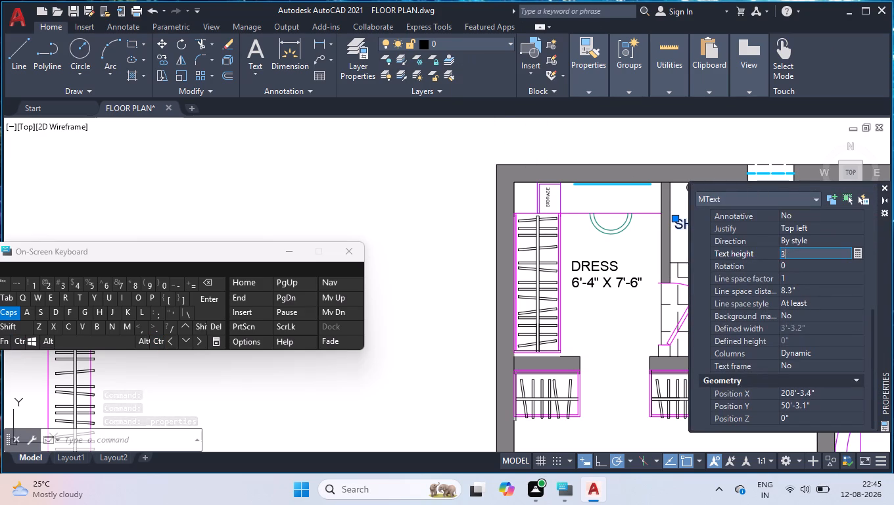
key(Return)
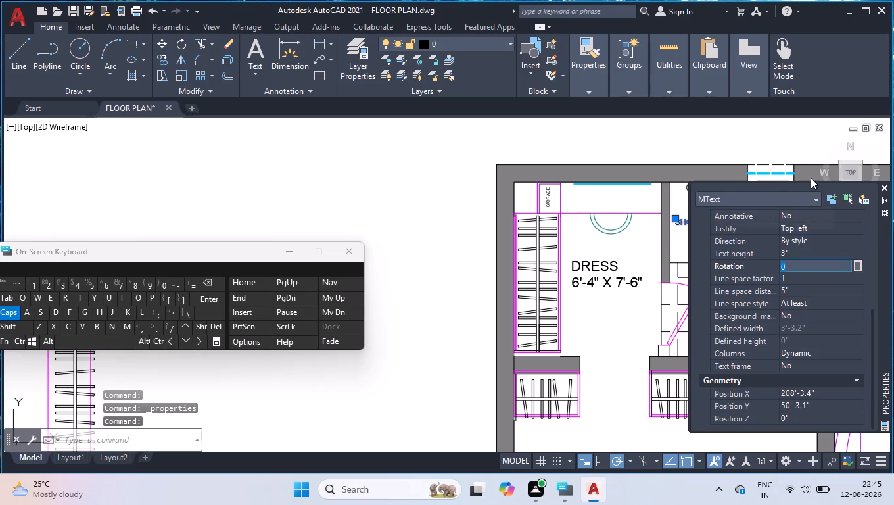
Delete the SHOWER text together with the overlapping duplicate DRESS text in the bathroom, and close the properties.
drag(749, 185, 611, 195)
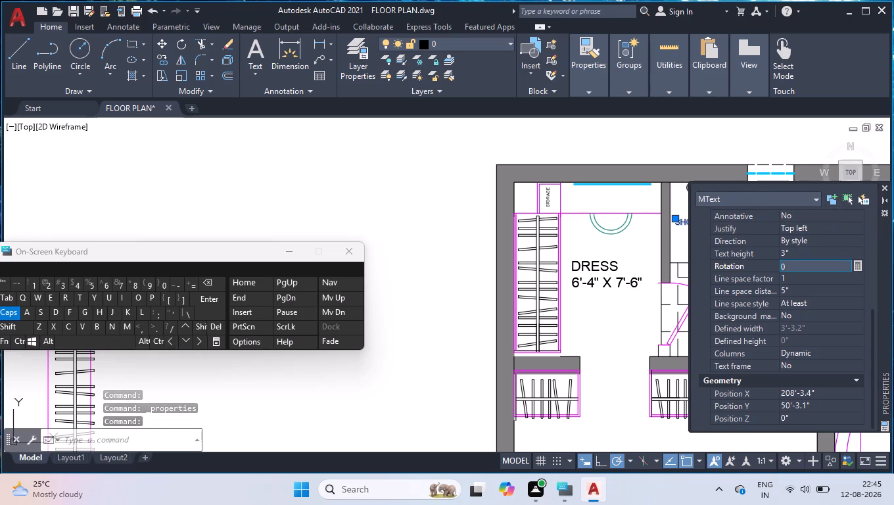
drag(611, 195, 601, 196)
drag(698, 242, 661, 266)
drag(883, 247, 435, 237)
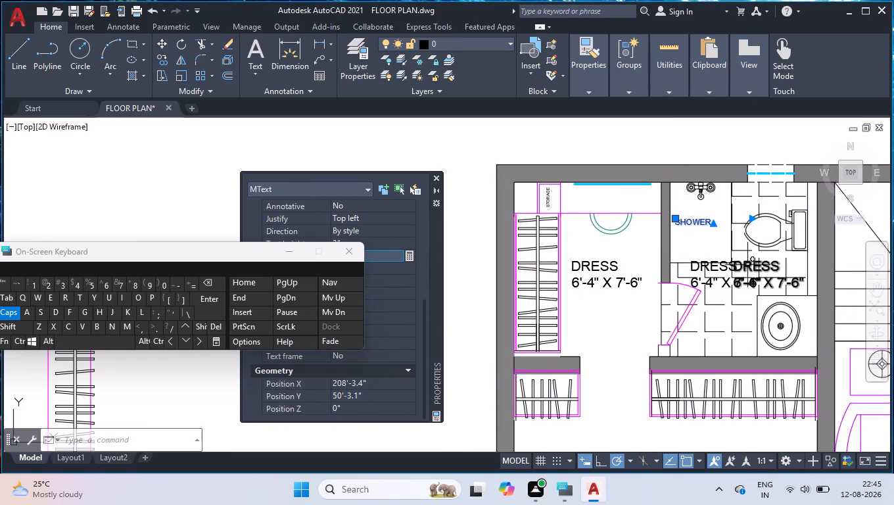
click(720, 266)
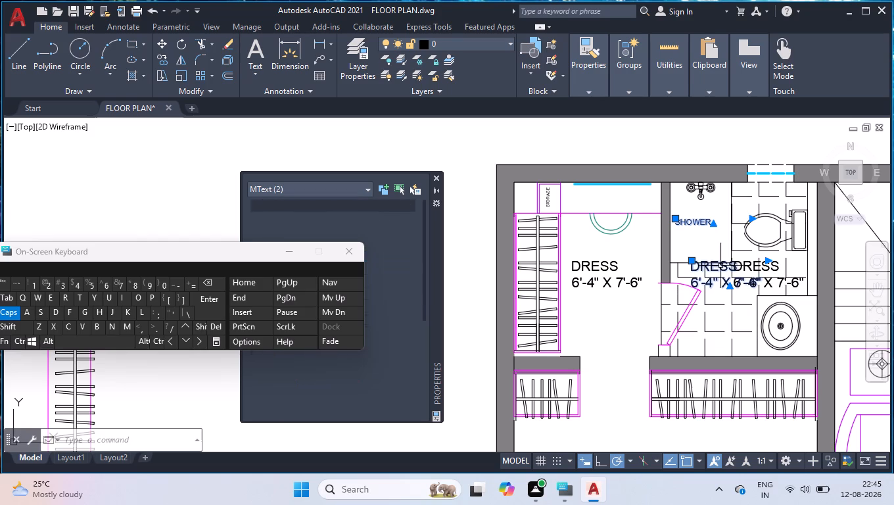
key(Delete)
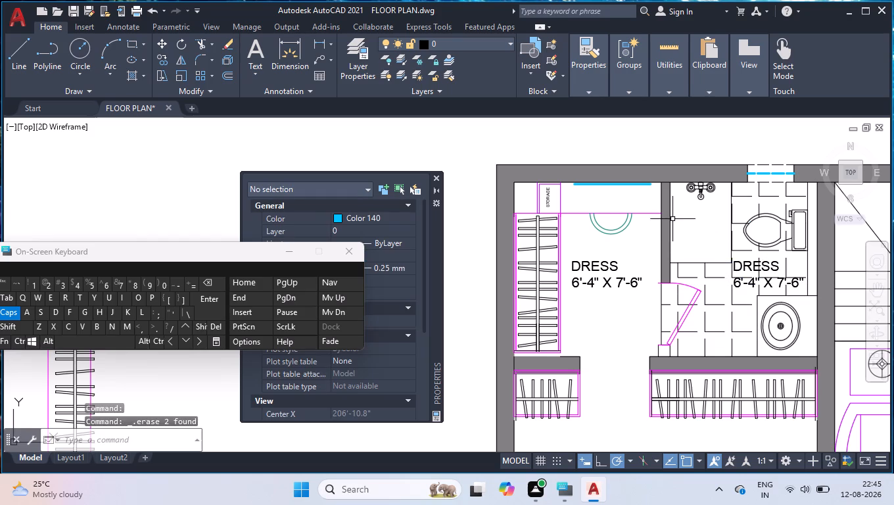
click(433, 180)
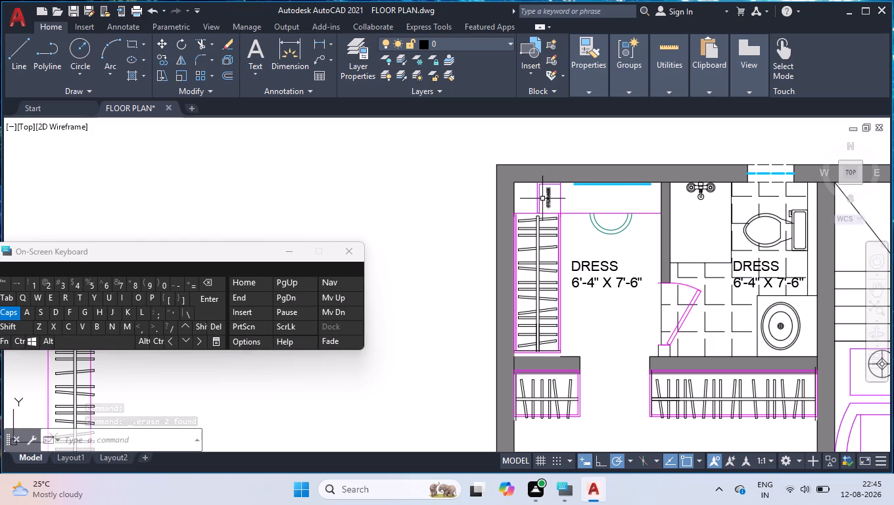
Copy the dressing room's DRESS 6'-4" X 7'-6" text into the bathroom's shower area.
click(626, 279)
text(CO)
key(Return)
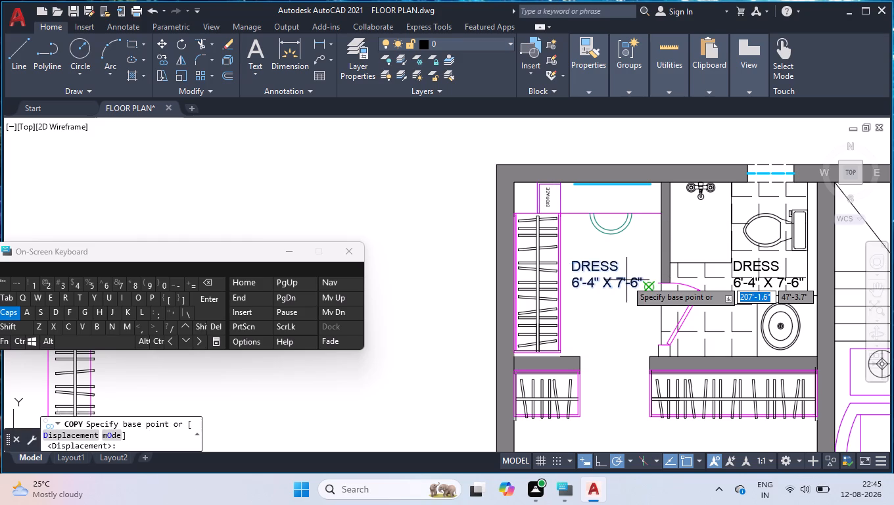
click(571, 261)
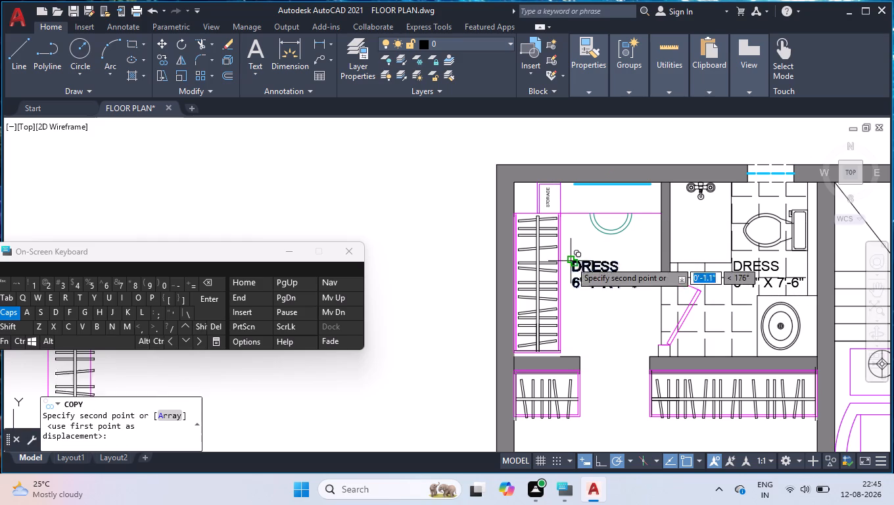
click(671, 221)
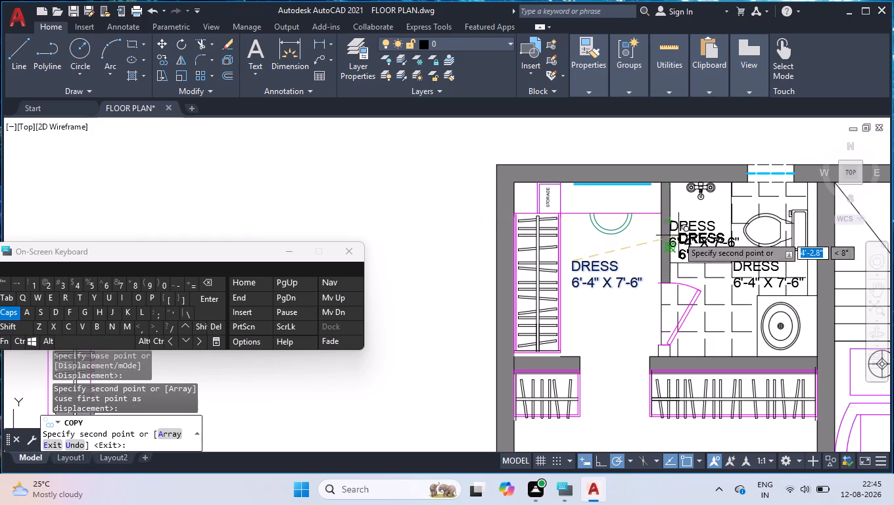
key(Escape)
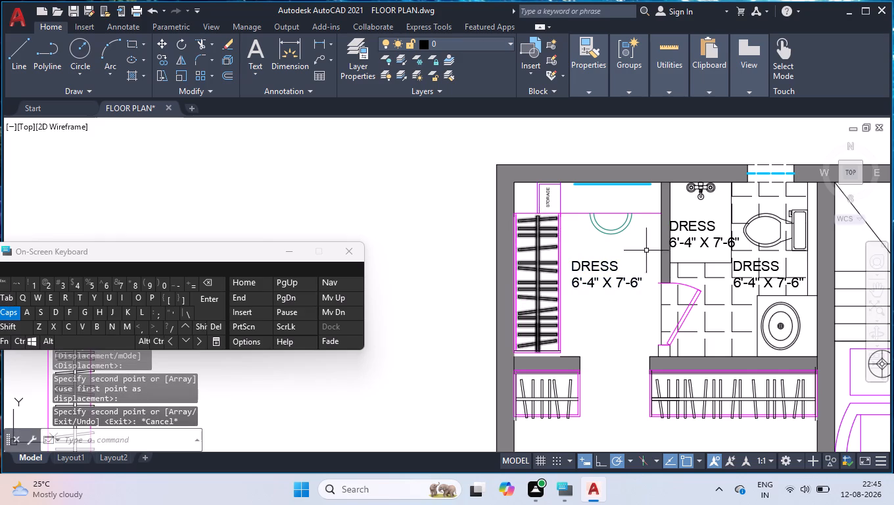
Replace the wording of the copied DRESS text in the shower area with SHOWER.
double_click(695, 226)
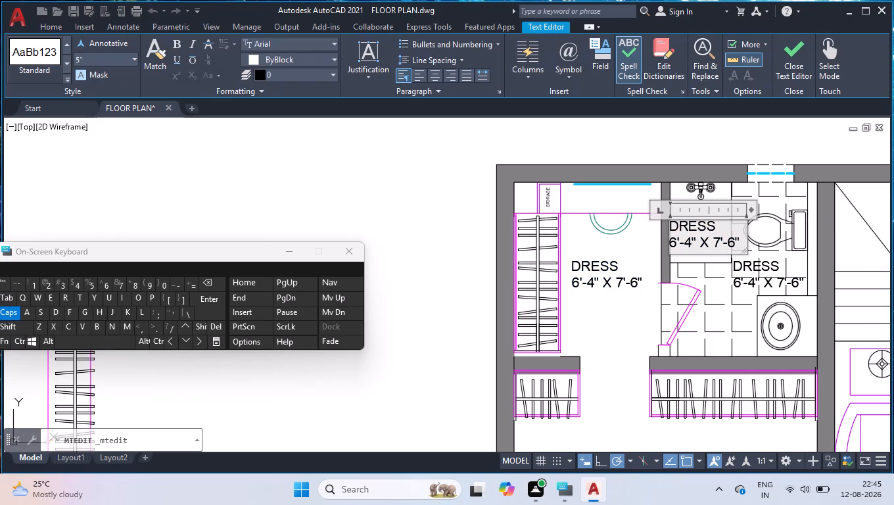
key(ctrl+a)
text(SHOWER)
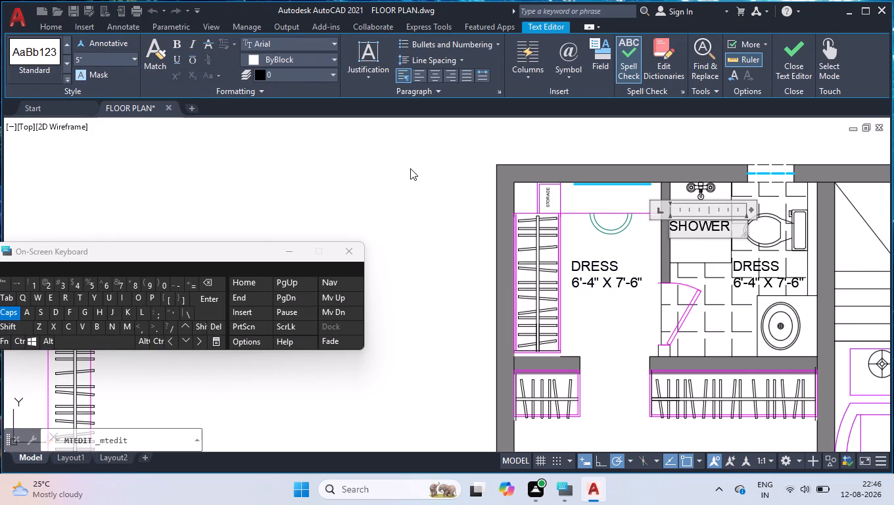
click(389, 141)
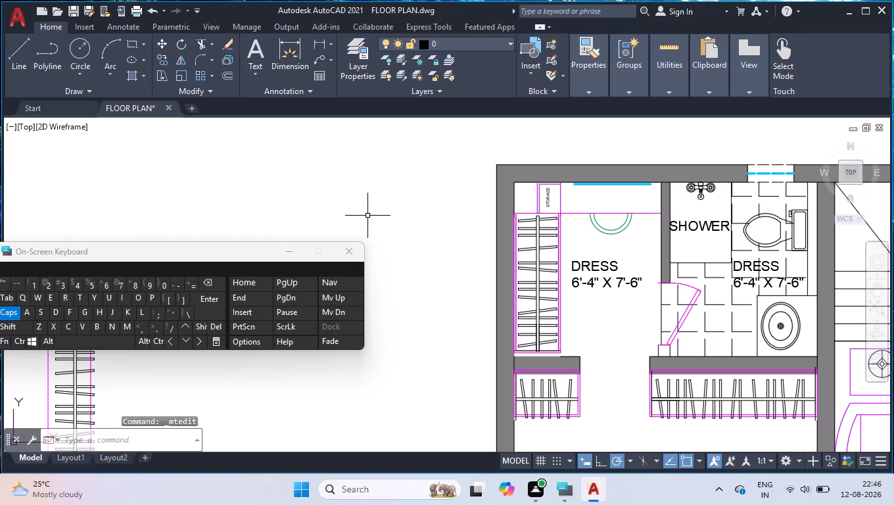
Try a 3" height on the new SHOWER text, settle on 4", and close its properties.
key(ctrl+1)
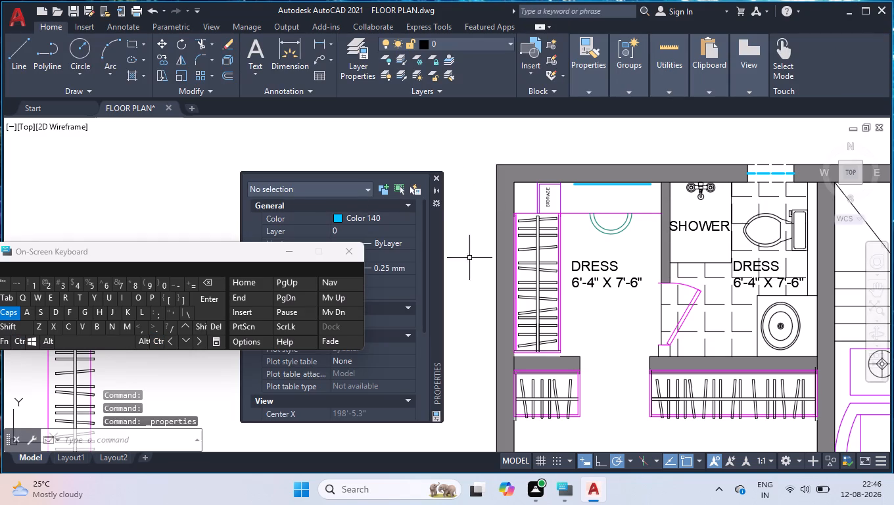
drag(436, 245, 584, 164)
scroll(524, 190, down, 2)
scroll(489, 180, up, 2)
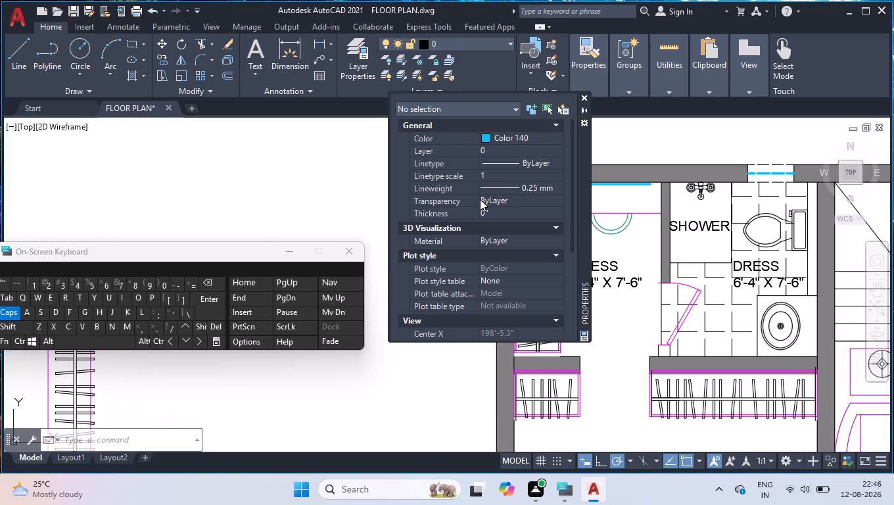
click(687, 228)
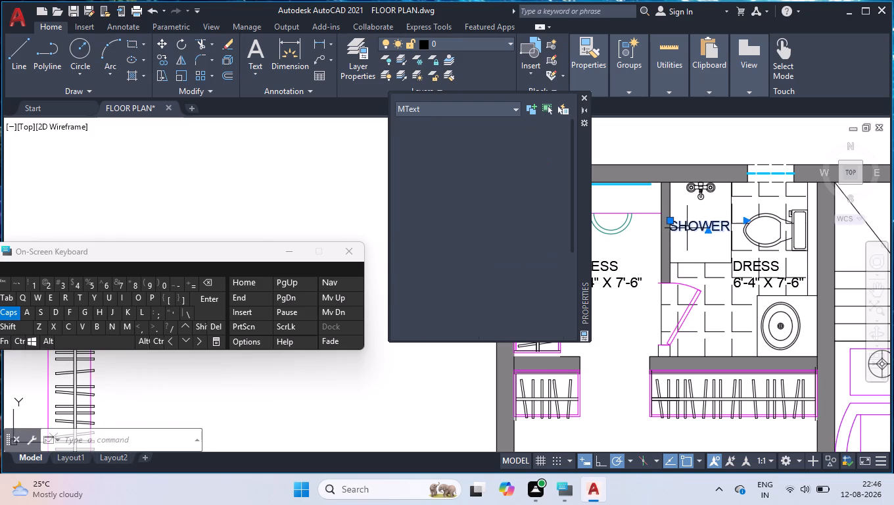
scroll(475, 163, down, 2)
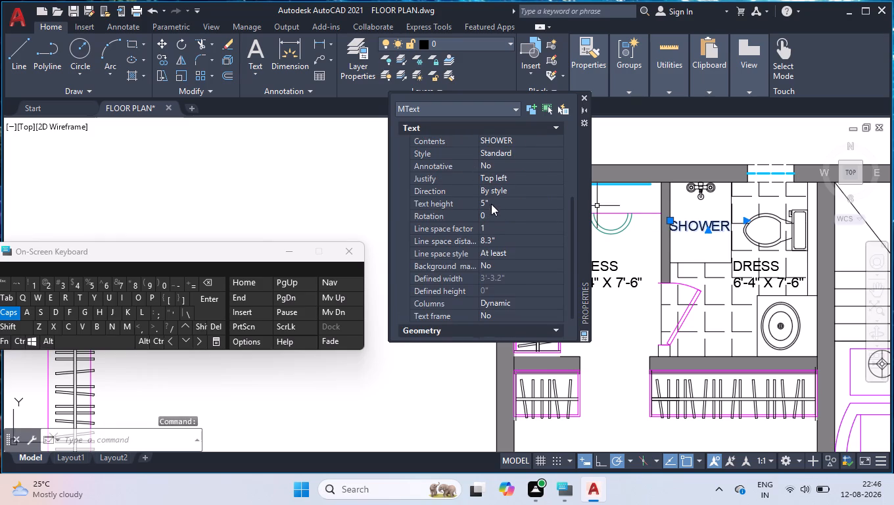
click(491, 204)
key(3)
key(Return)
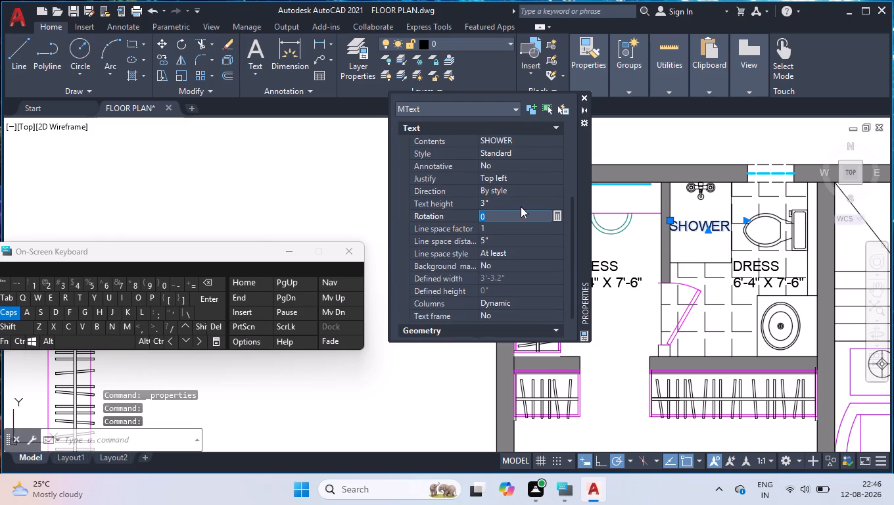
click(484, 202)
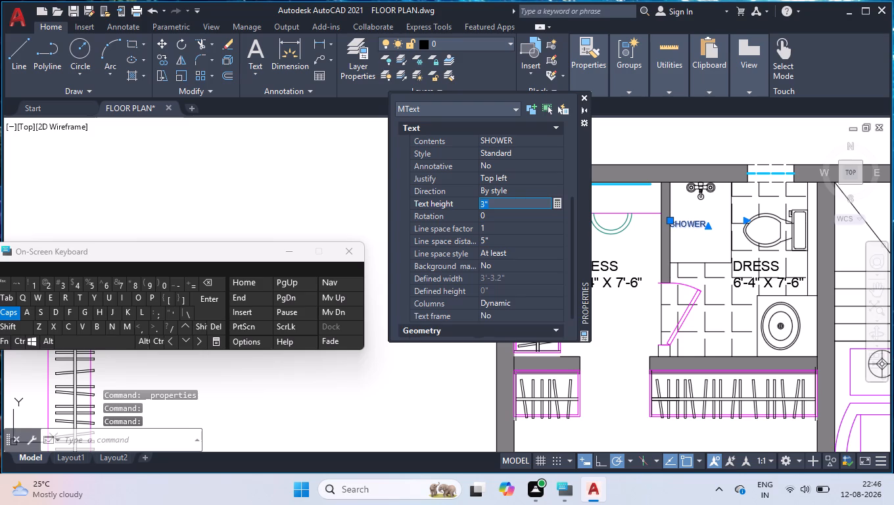
key(4)
key(Return)
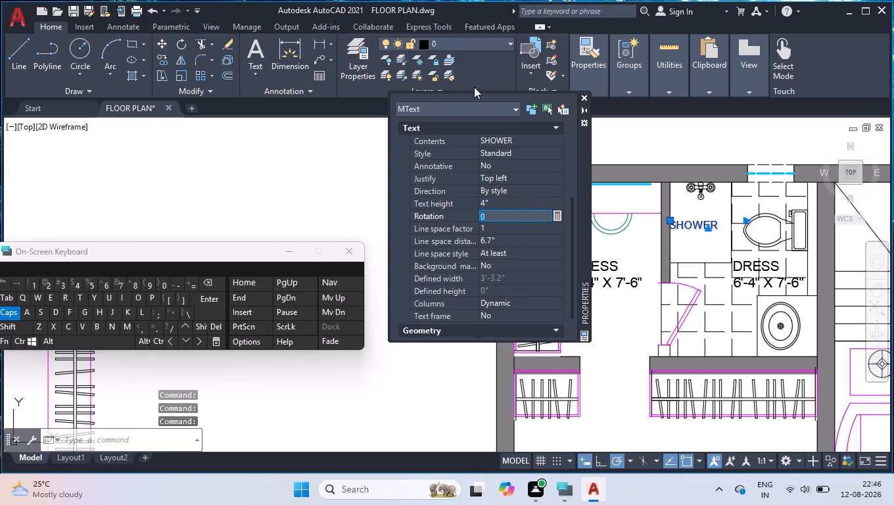
click(636, 156)
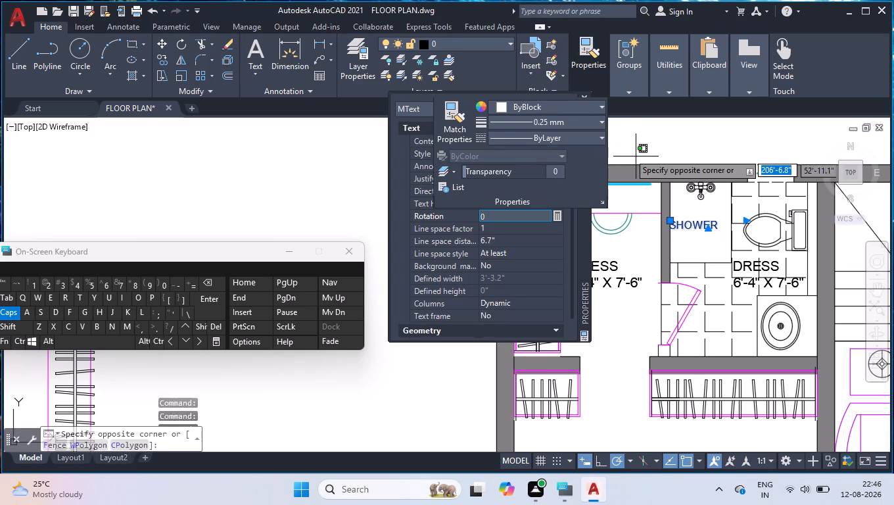
click(618, 143)
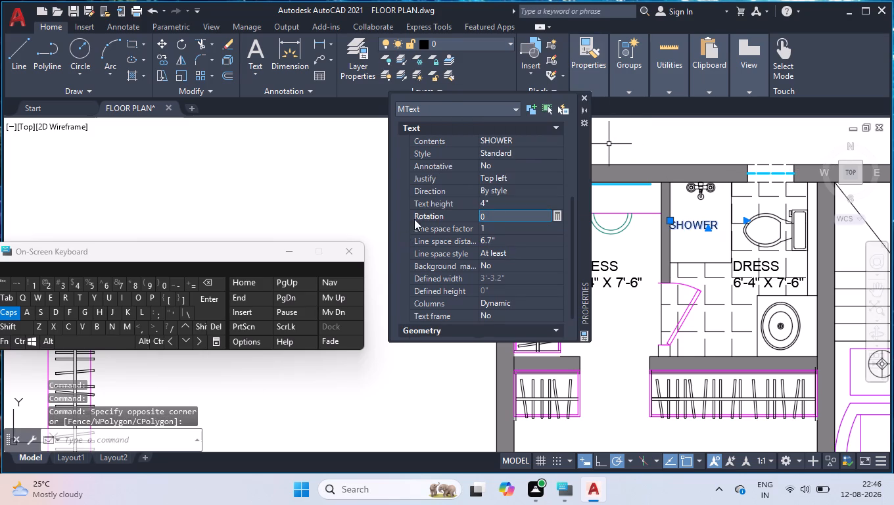
click(674, 154)
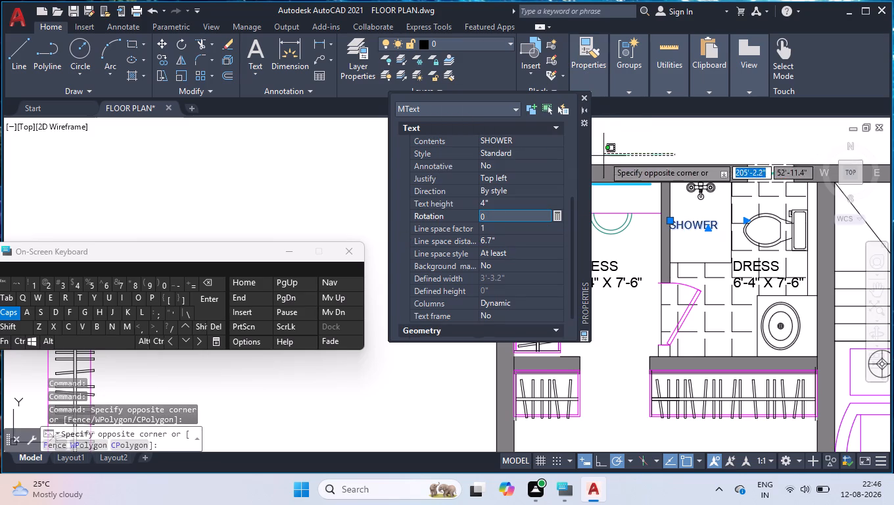
click(582, 99)
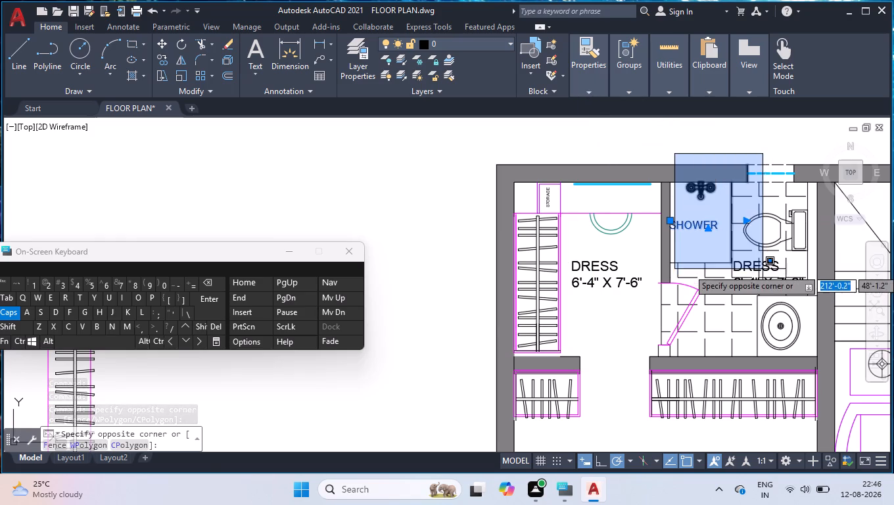
click(682, 156)
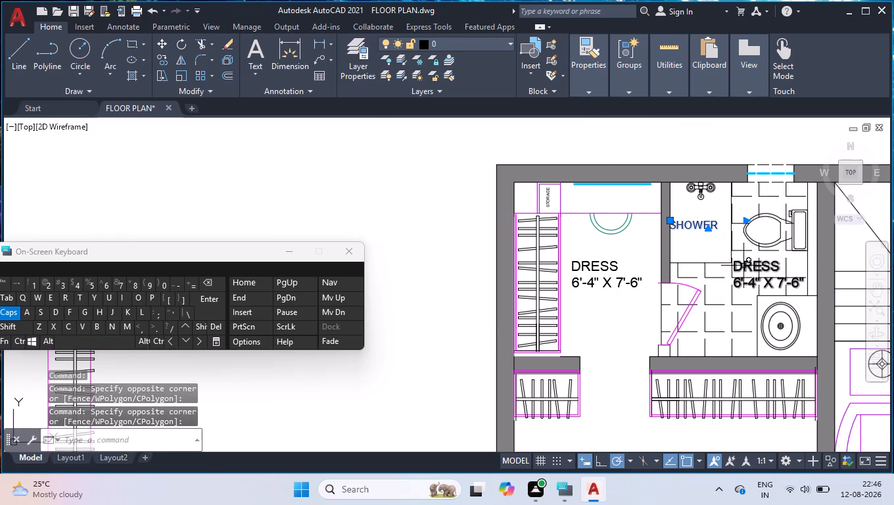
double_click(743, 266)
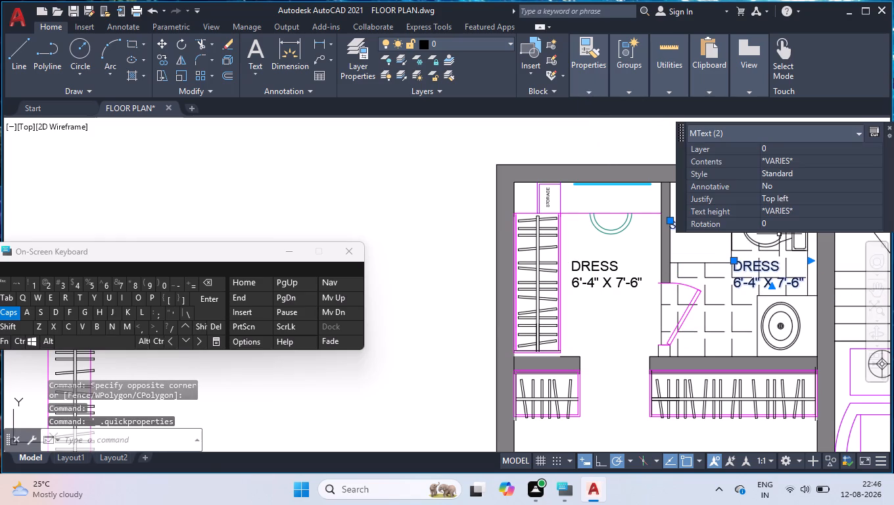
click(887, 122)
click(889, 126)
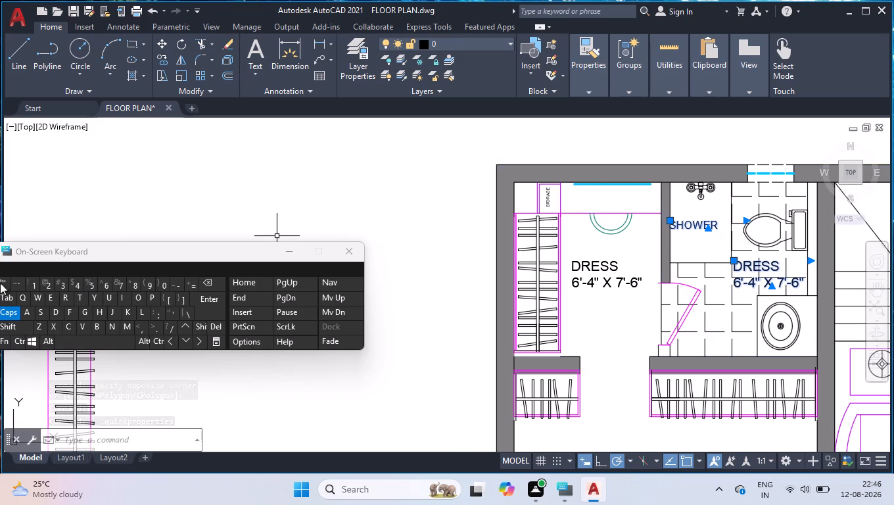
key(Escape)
Replace the bathroom's lower DRESS text with TOILET and 6'-4" X 7'-6" on a second line.
scroll(775, 265, up, 3)
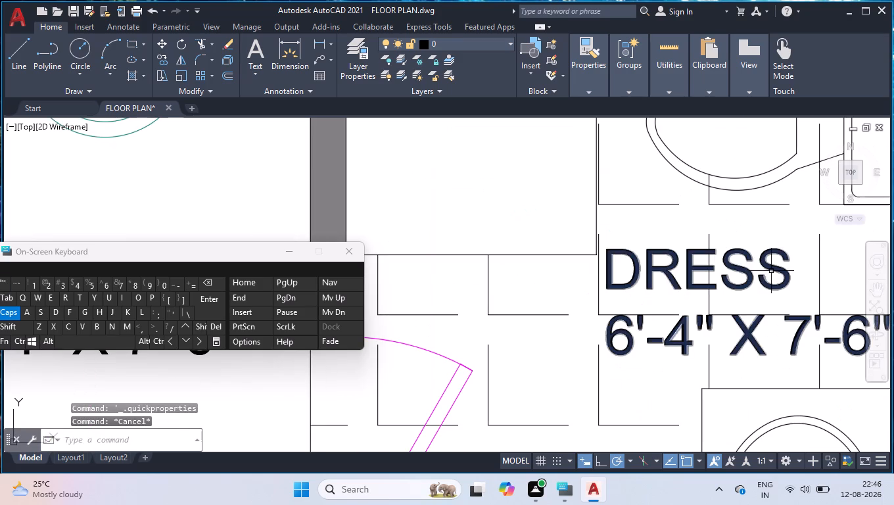
double_click(771, 270)
scroll(669, 256, down, 2)
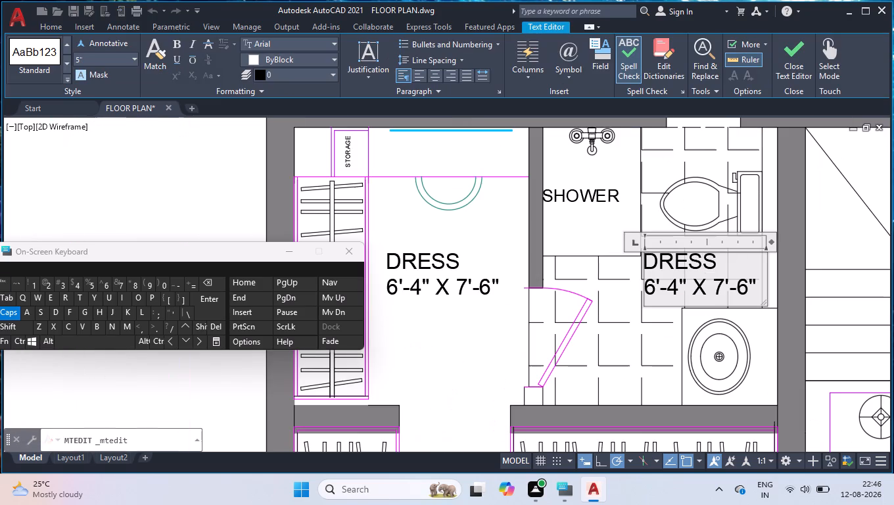
key(ctrl+a)
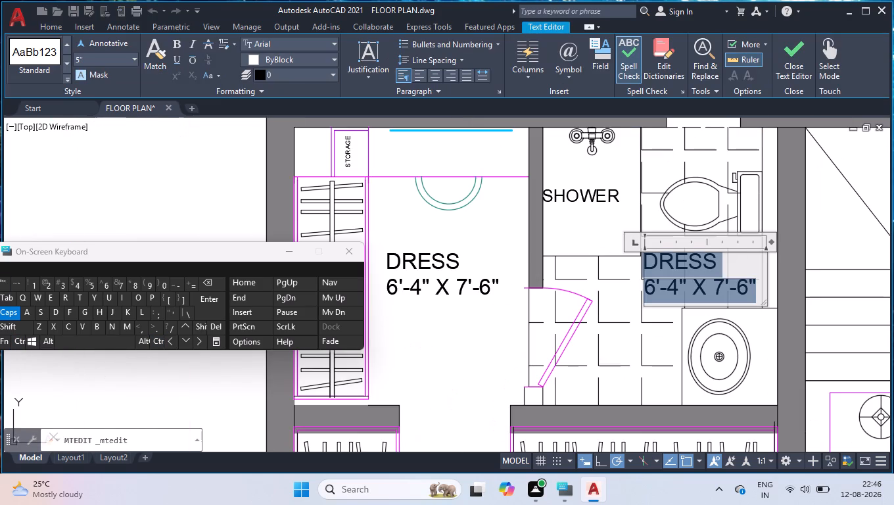
text(TOILET)
key(Return)
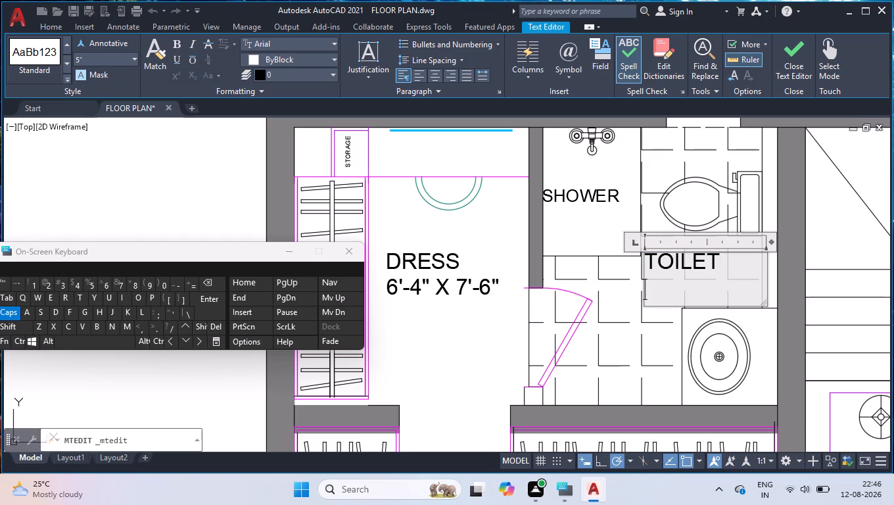
key(6)
key(apostrophe)
text(-4" X)
key(space)
text(7' -)
key(BackSpace)
key(BackSpace)
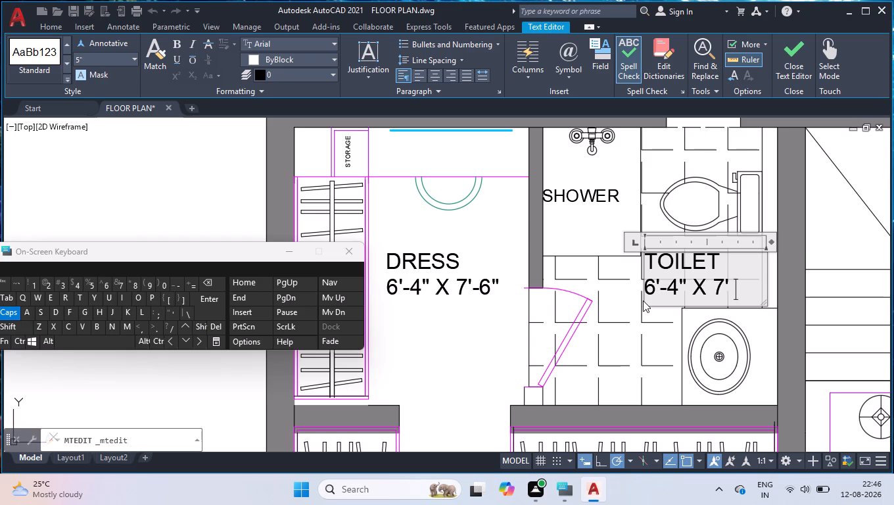
key(minus)
text(6")
click(477, 358)
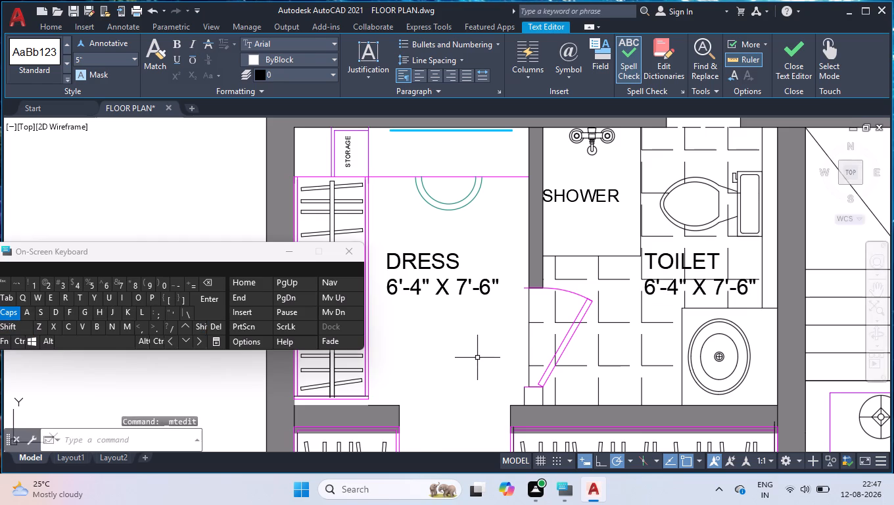
Delete both misplaced DRESS texts in the east bathroom, keeping the one in the adjoining dressing room.
scroll(483, 353, down, 1)
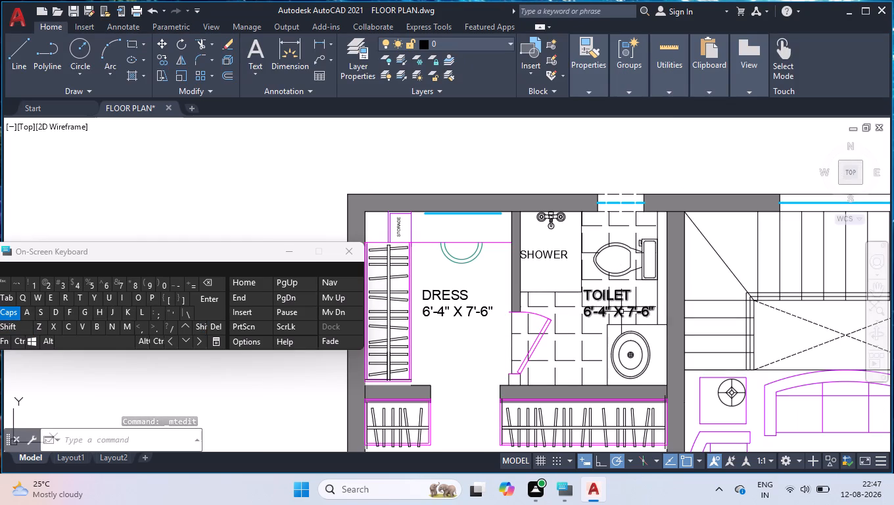
scroll(540, 324, down, 2)
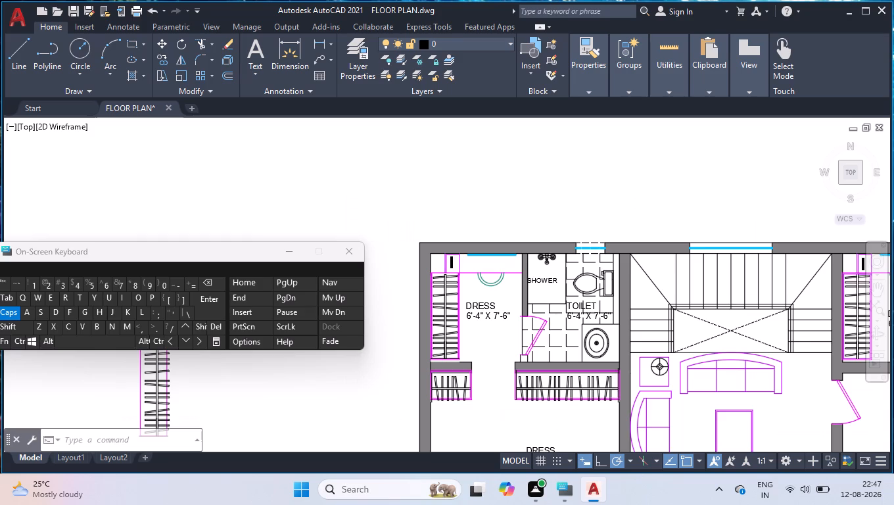
scroll(769, 343, down, 2)
scroll(805, 332, up, 3)
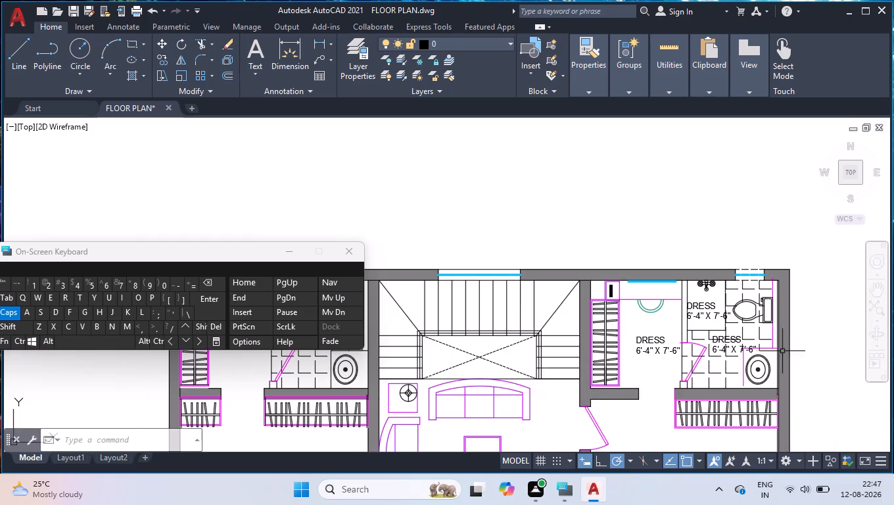
scroll(779, 351, up, 1)
click(670, 292)
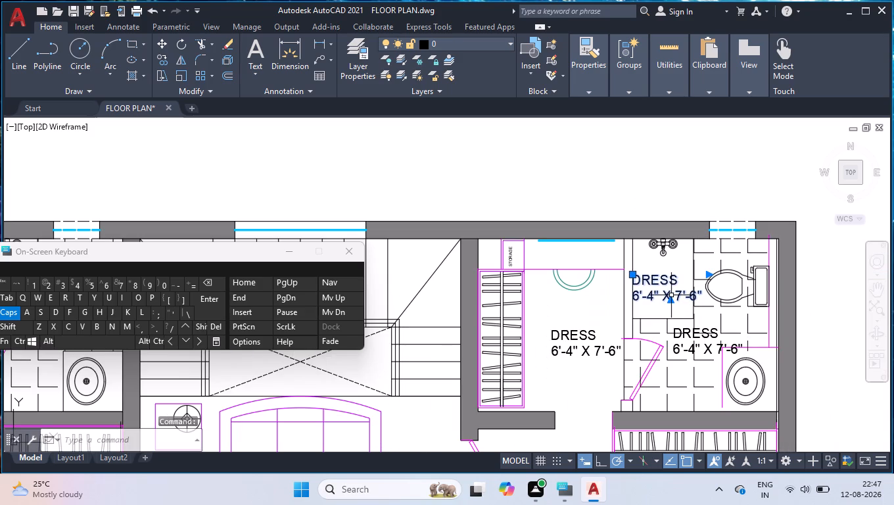
key(Delete)
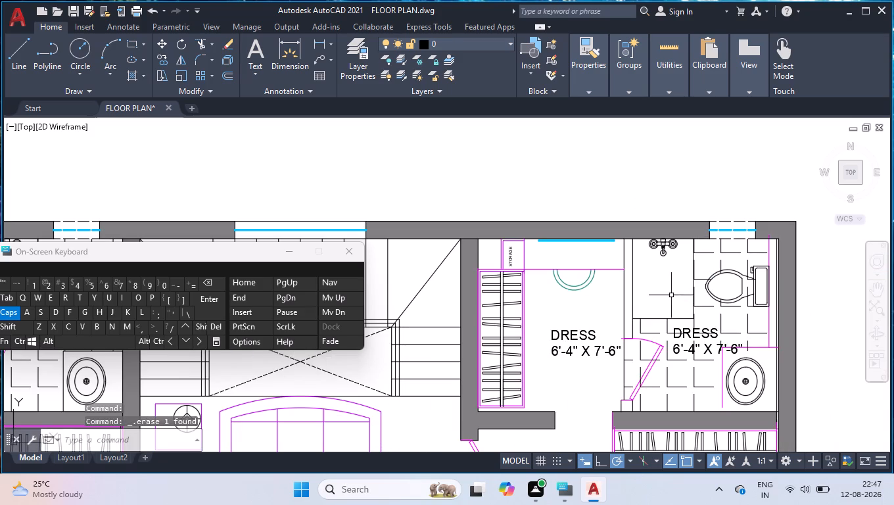
click(679, 330)
key(Delete)
Shift the SHOWER text in the west bathroom slightly east, away from the dressing room wall.
scroll(832, 298, down, 2)
scroll(472, 333, up, 1)
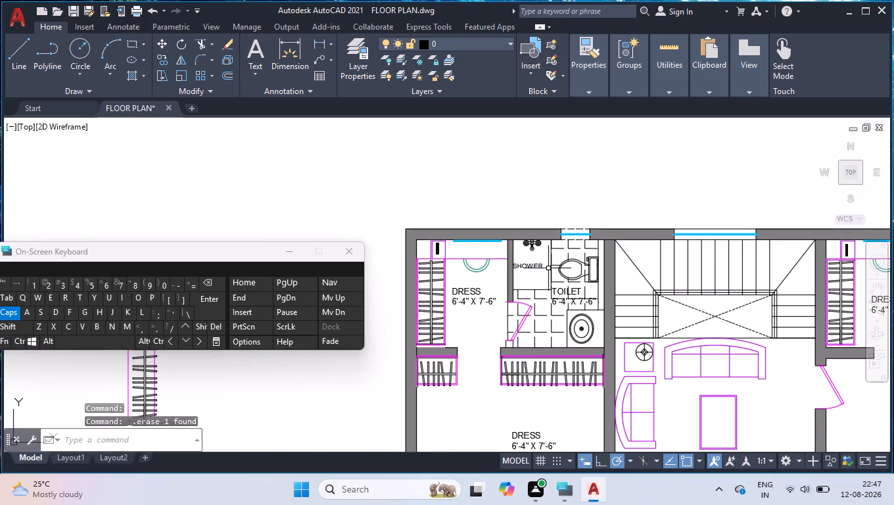
scroll(536, 265, up, 3)
click(518, 266)
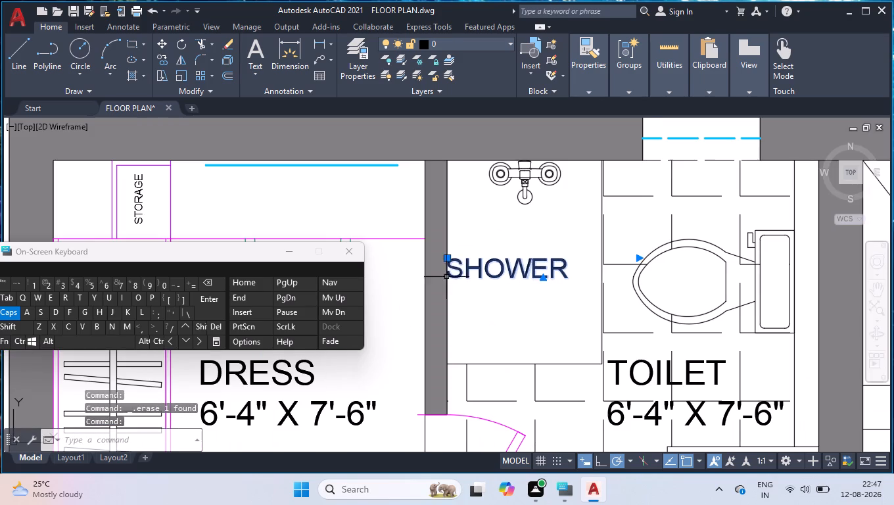
click(447, 258)
click(461, 258)
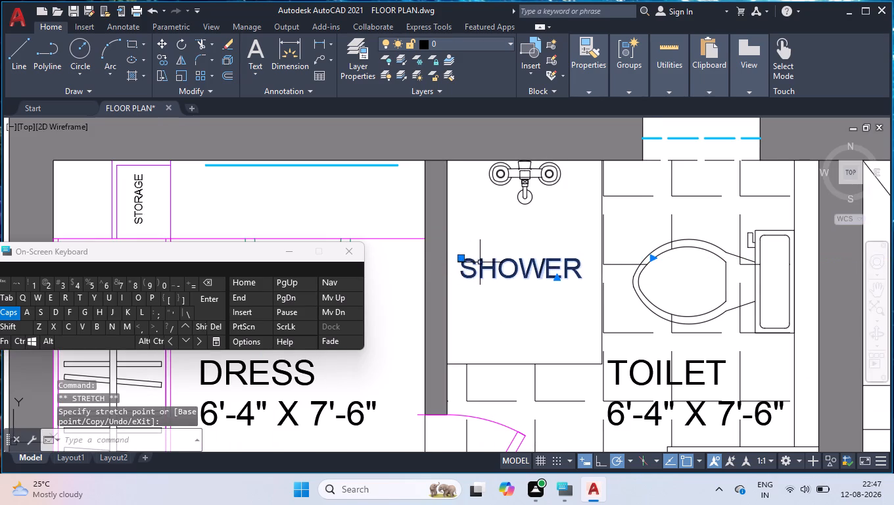
Copy the SHOWER and TOILET texts together horizontally from the west bathroom into the east bathroom, with Ortho on.
click(619, 362)
text(CO)
key(Return)
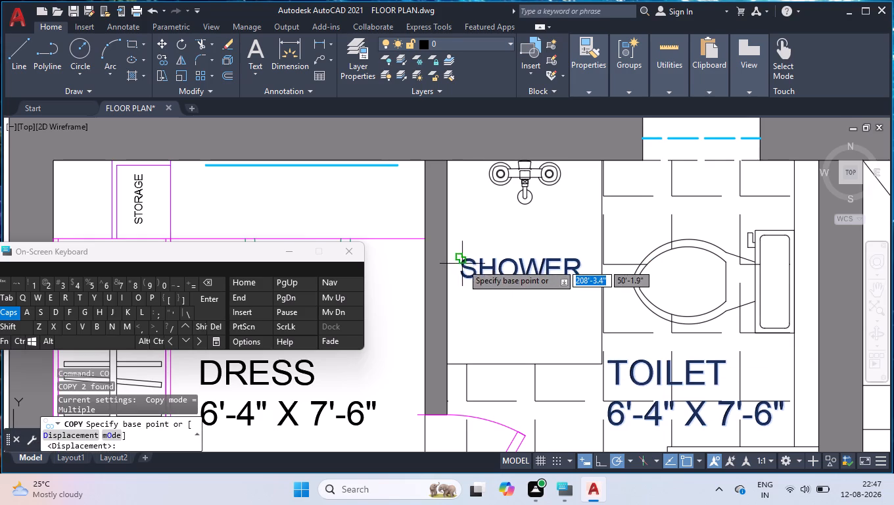
click(462, 264)
scroll(780, 337, down, 4)
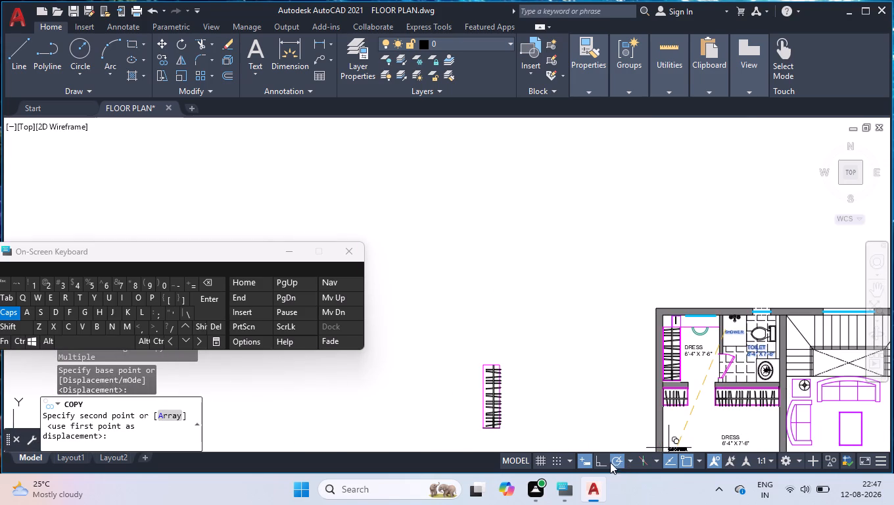
click(604, 461)
scroll(720, 361, down, 3)
scroll(801, 362, up, 2)
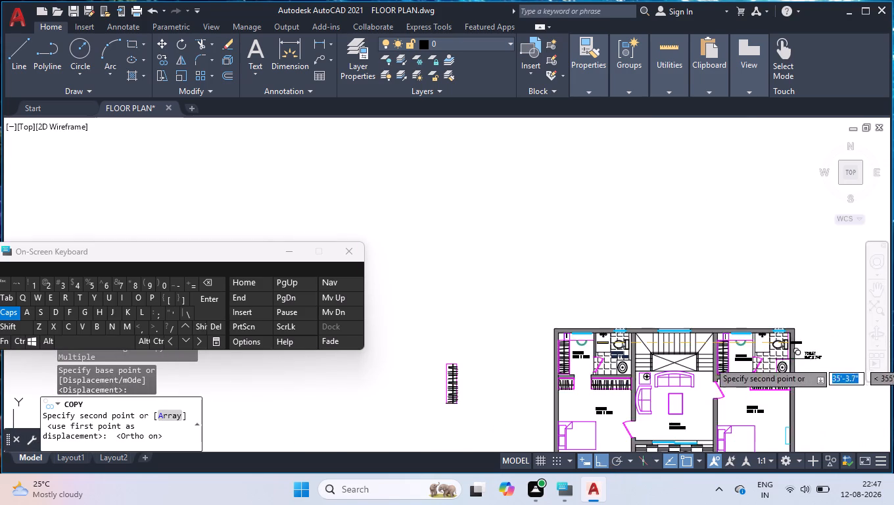
scroll(770, 338, up, 7)
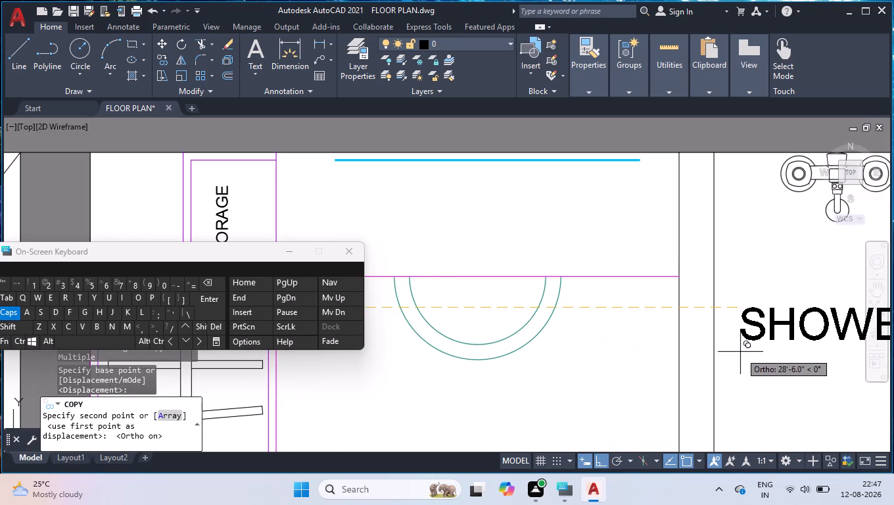
scroll(741, 348, down, 3)
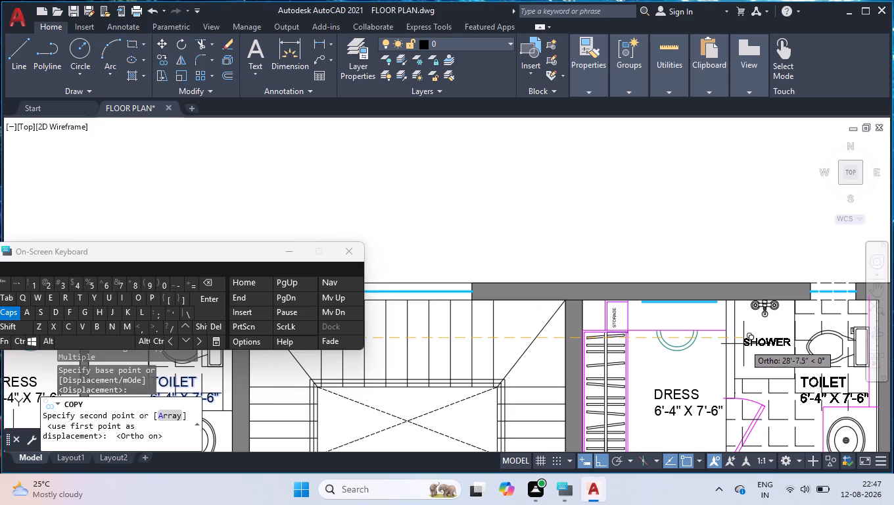
click(744, 343)
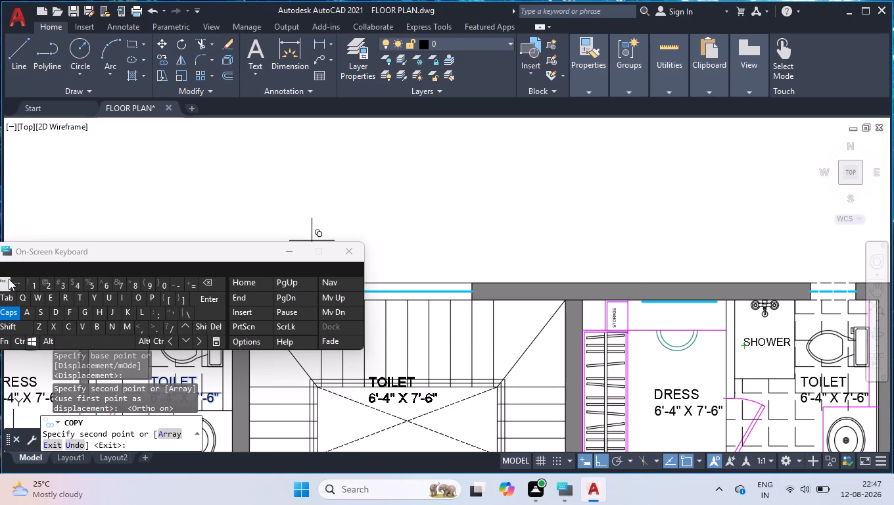
key(Escape)
Replace the DRESS text in the west bedroom with BED ROOM - 2, widening the text frame to fit one line.
scroll(434, 194, down, 2)
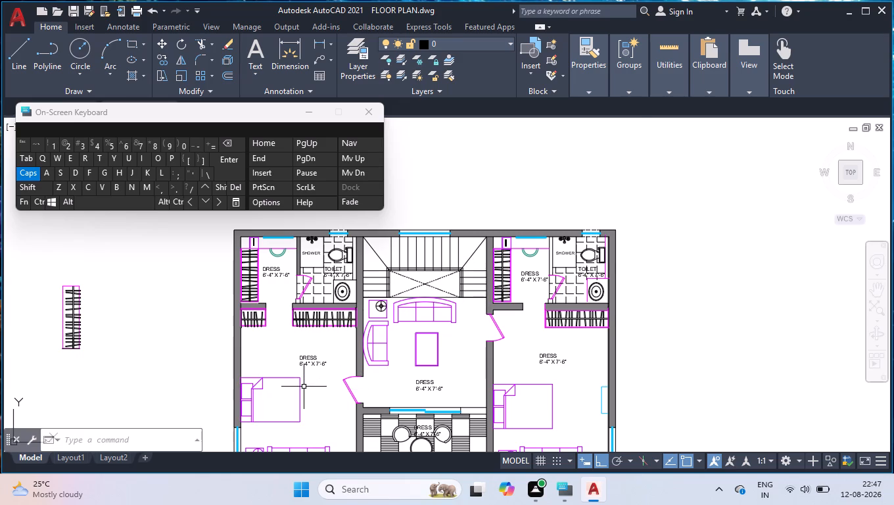
scroll(304, 387, up, 3)
double_click(318, 275)
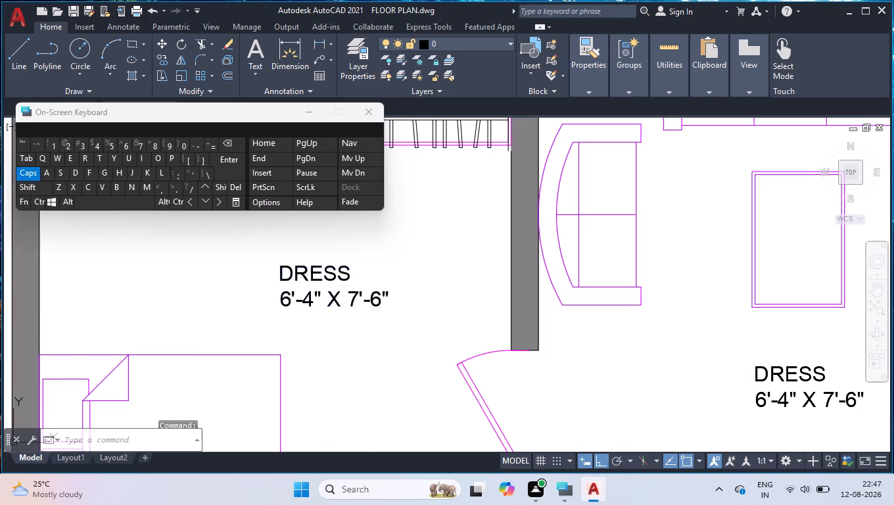
key(ctrl+a)
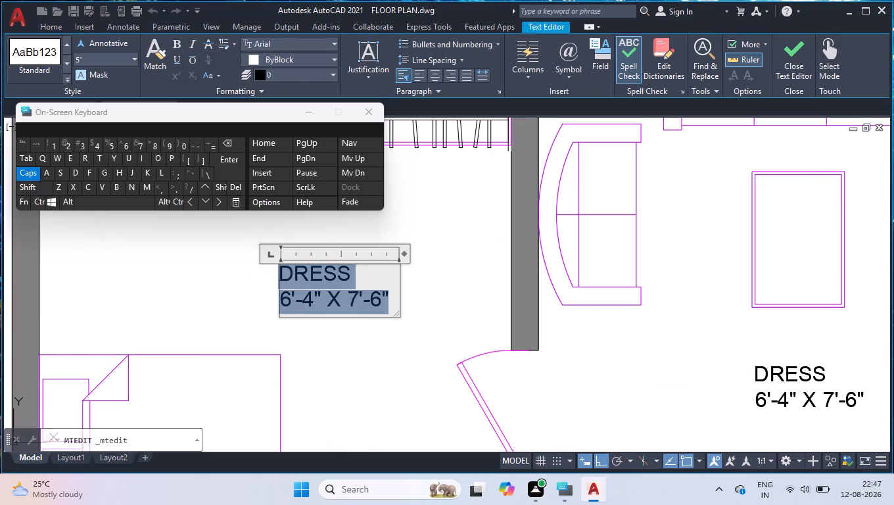
text(NBED)
key(BackSpace)
key(BackSpace)
key(BackSpace)
key(BackSpace)
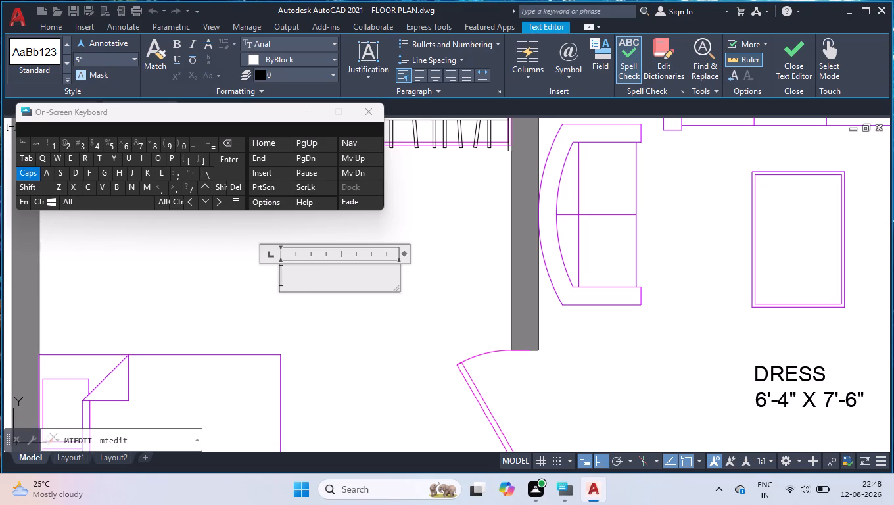
text(BED R)
text(OOM-)
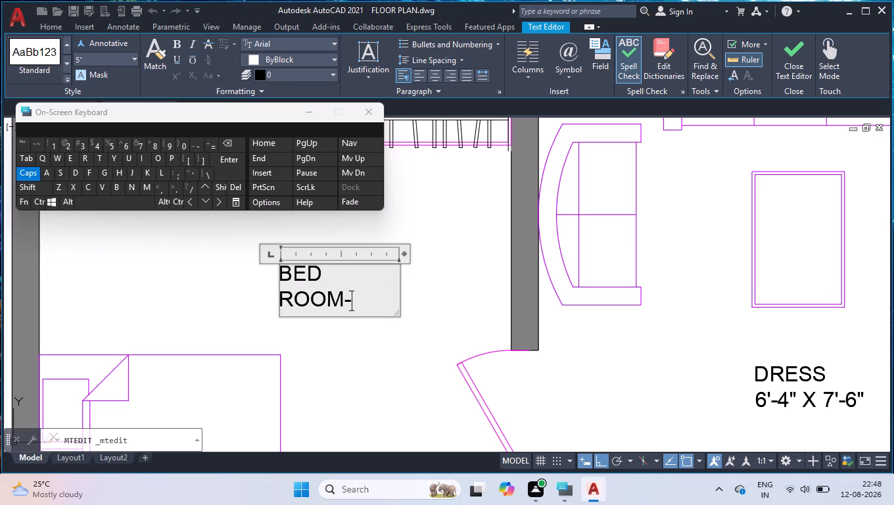
key(BackSpace)
key(space)
text(-)
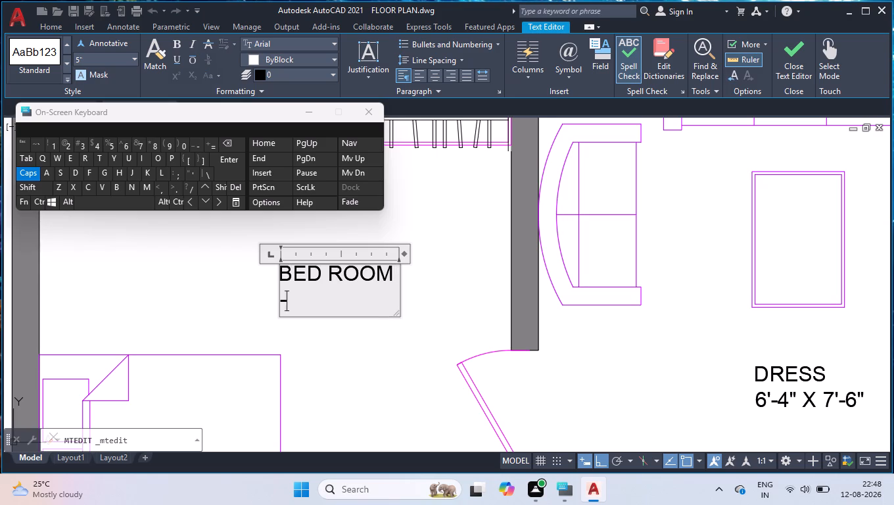
key(space)
key(2)
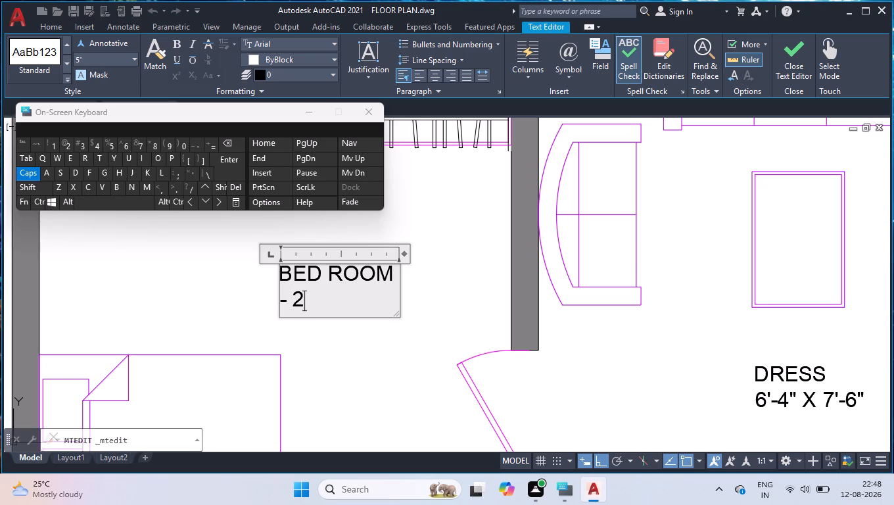
drag(404, 252, 436, 247)
Add the size line 13'-0" X 18'-3" beneath BED ROOM - 2 in the west bedroom's text.
key(Return)
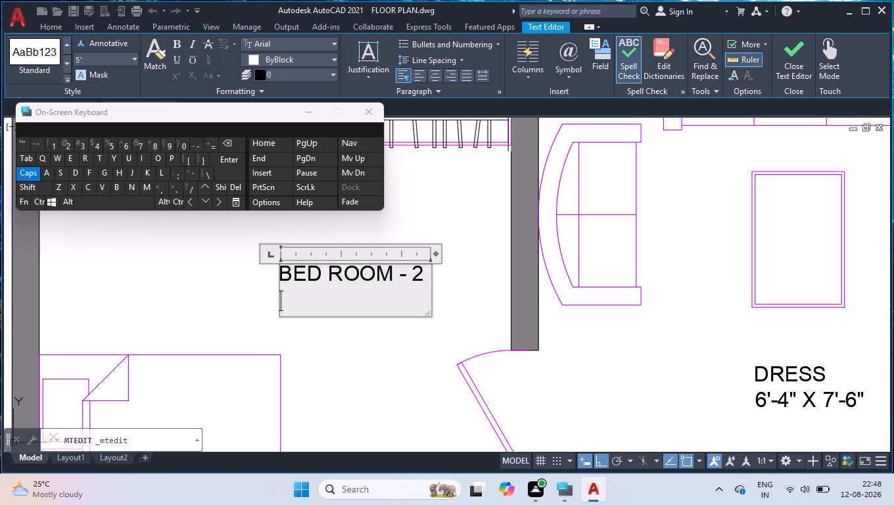
text(13)
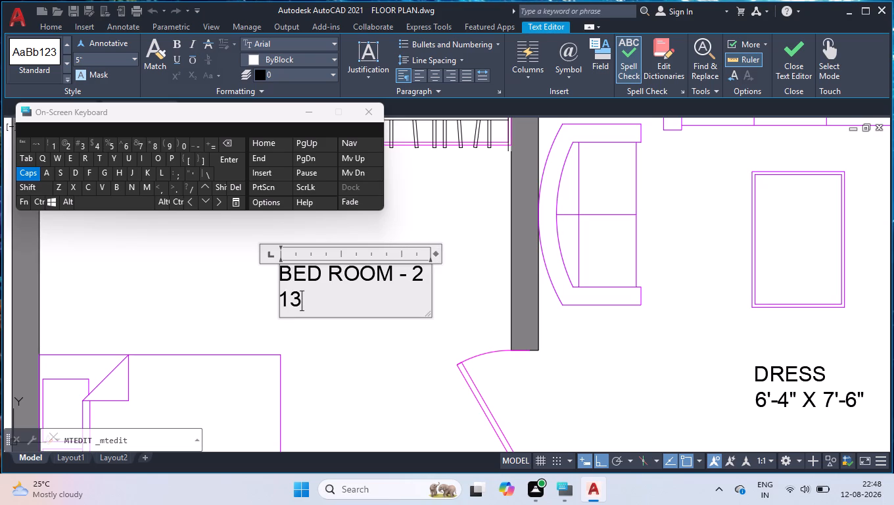
text('-)
text(0")
key(x)
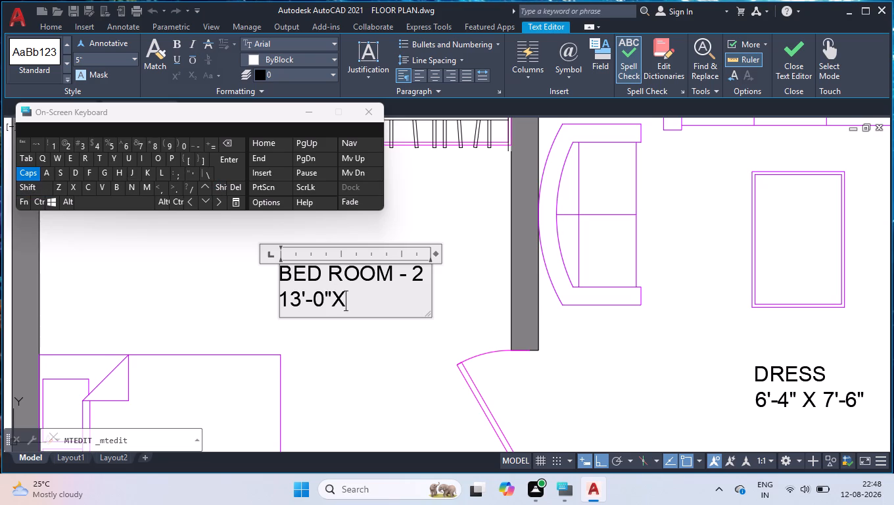
key(BackSpace)
key(space)
text(X)
key(space)
key(1)
text(8'3")
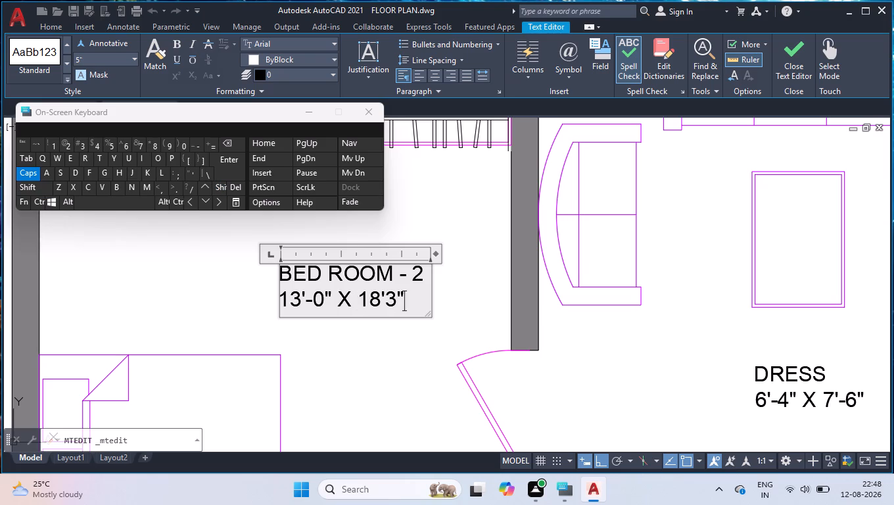
key(BackSpace)
key(BackSpace)
text(-3")
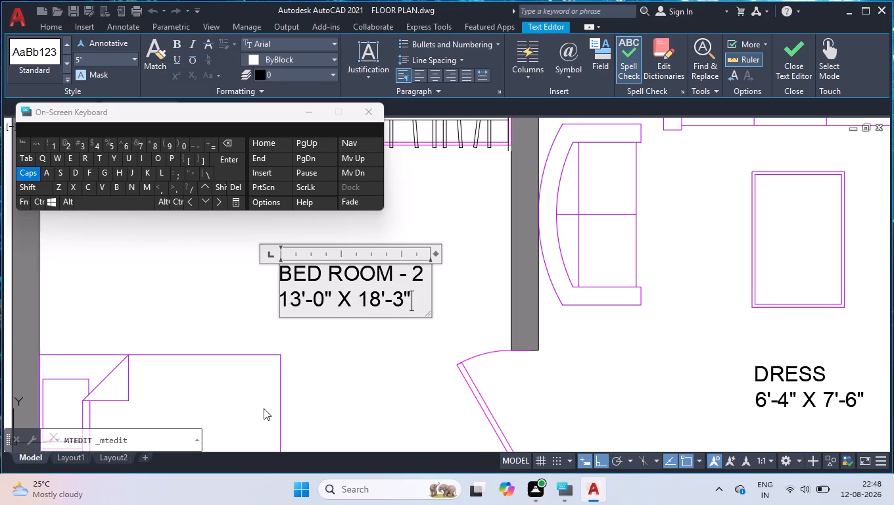
click(314, 395)
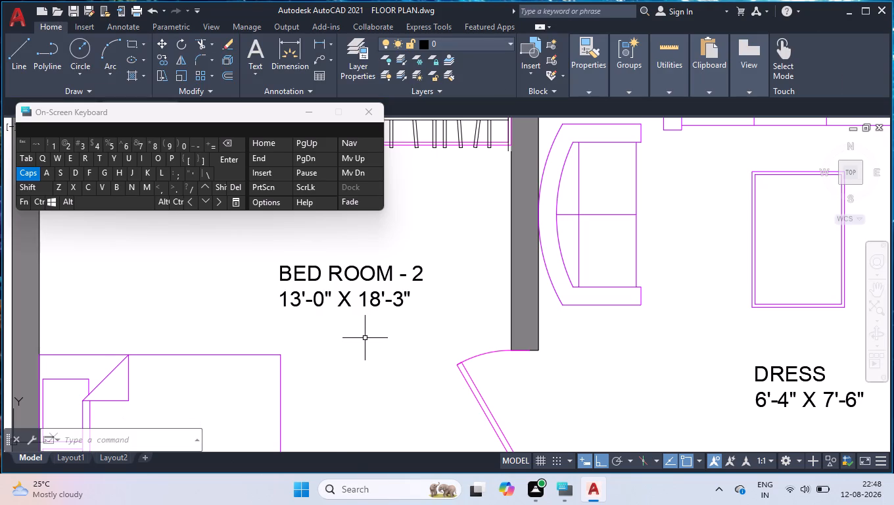
Copy the BED ROOM - 2 text with its size line from the west bedroom into the east bedroom.
click(342, 279)
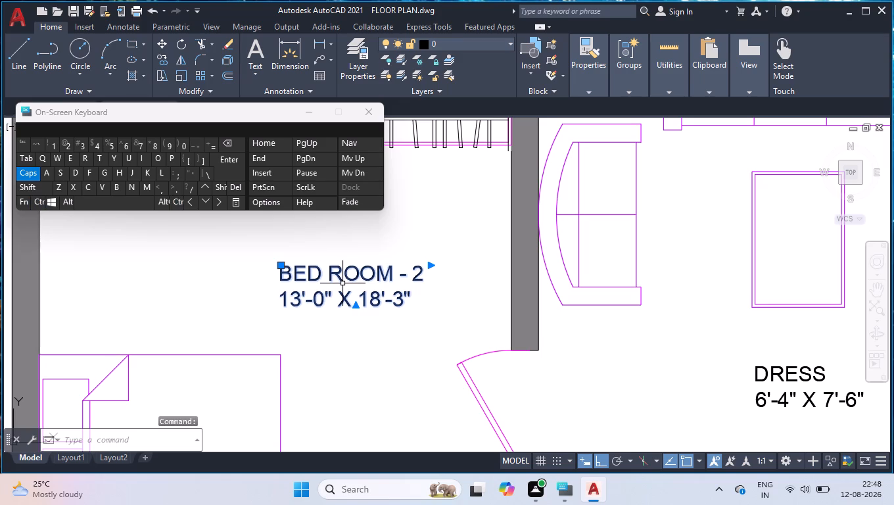
key(c)
text(OP)
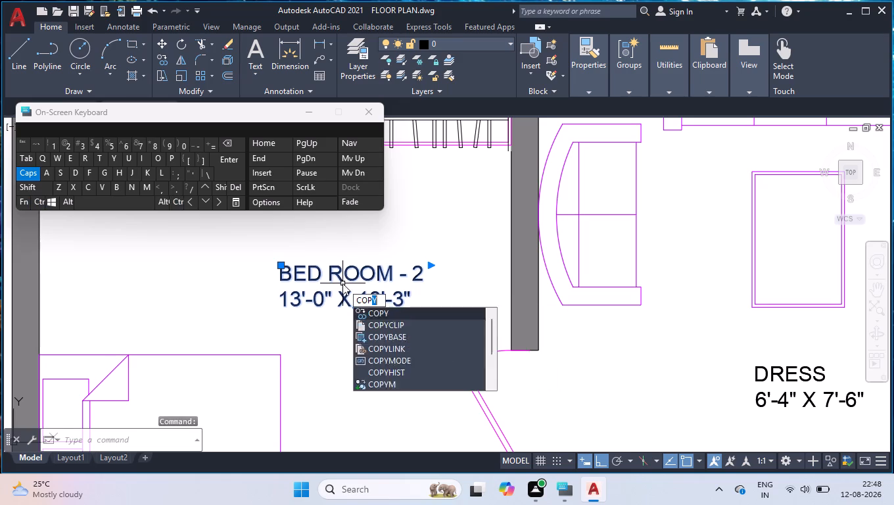
key(Return)
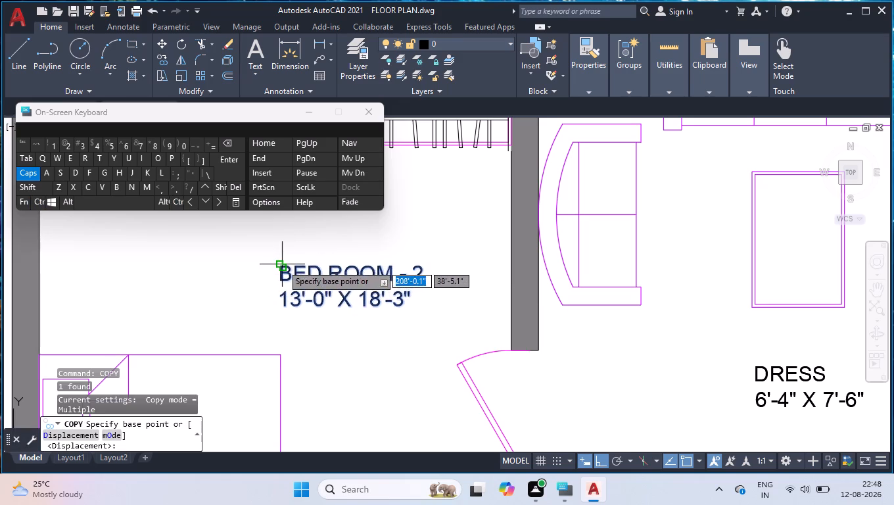
click(282, 264)
scroll(508, 312, down, 4)
scroll(672, 313, up, 3)
click(748, 328)
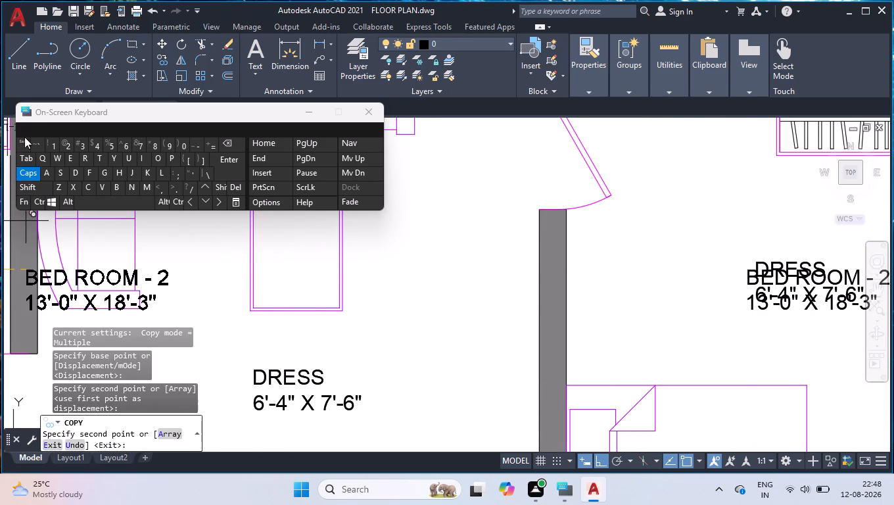
key(Escape)
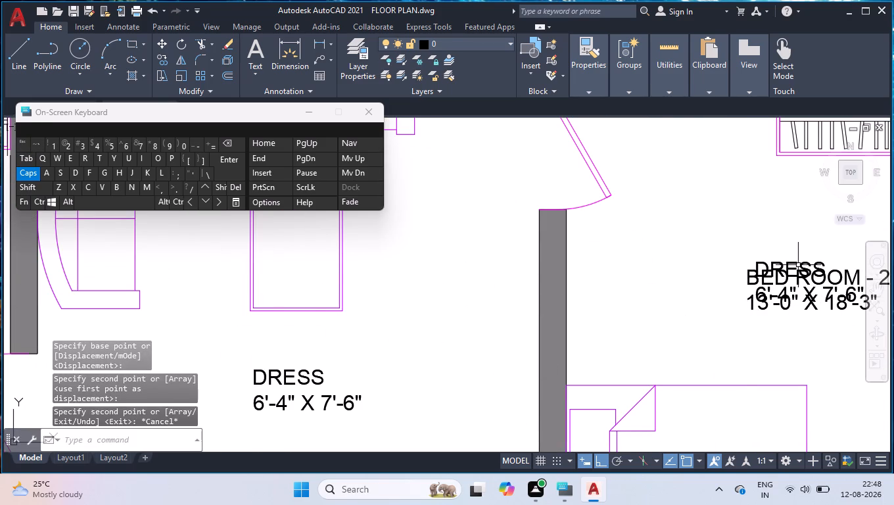
Delete the DRESS text overlapping the copied bedroom text in the east bedroom.
click(791, 260)
key(Delete)
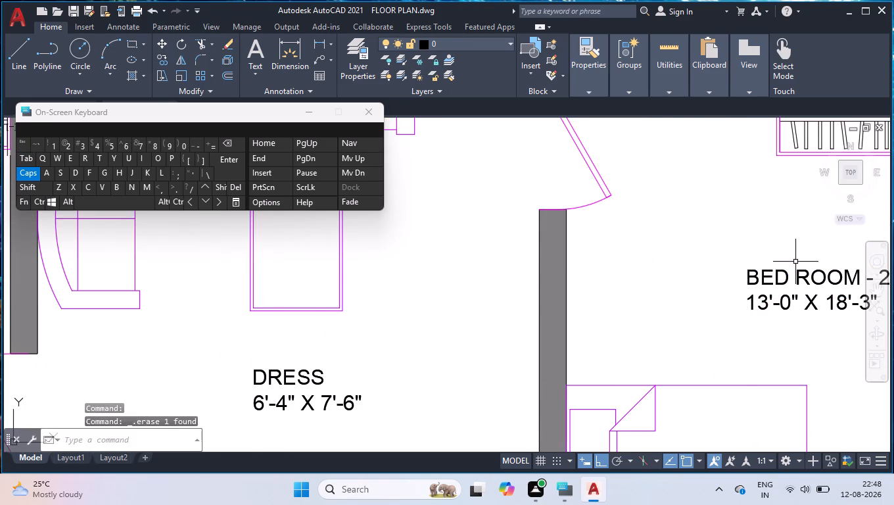
Change the room name in the east bedroom's text to BED ROOM - 3, keeping its size line.
scroll(766, 291, down, 1)
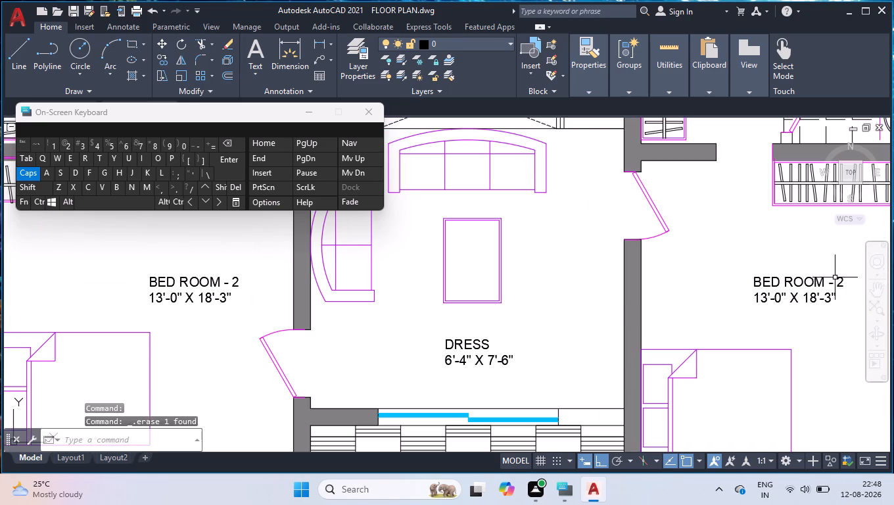
scroll(840, 279, up, 3)
double_click(844, 276)
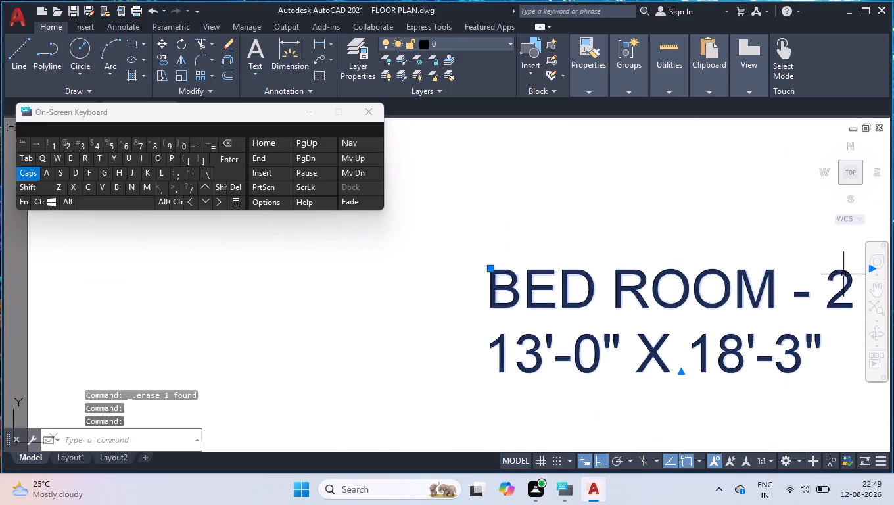
double_click(840, 293)
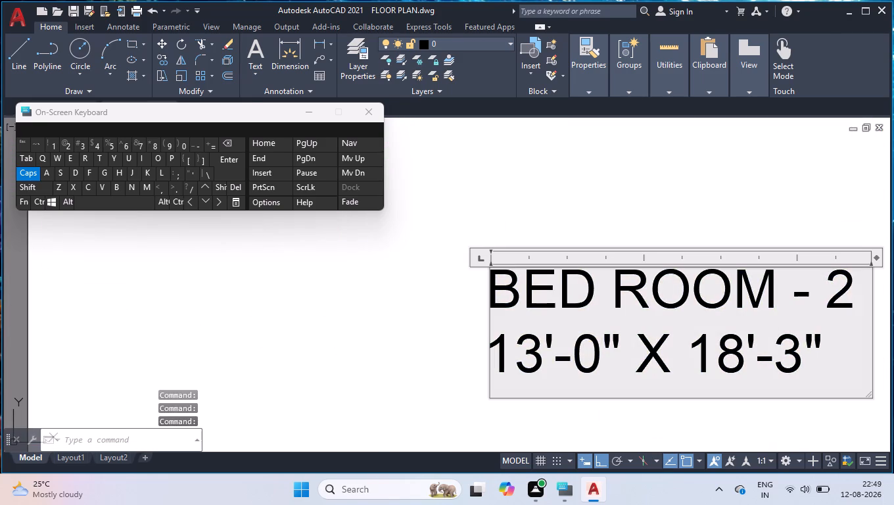
click(847, 299)
key(BackSpace)
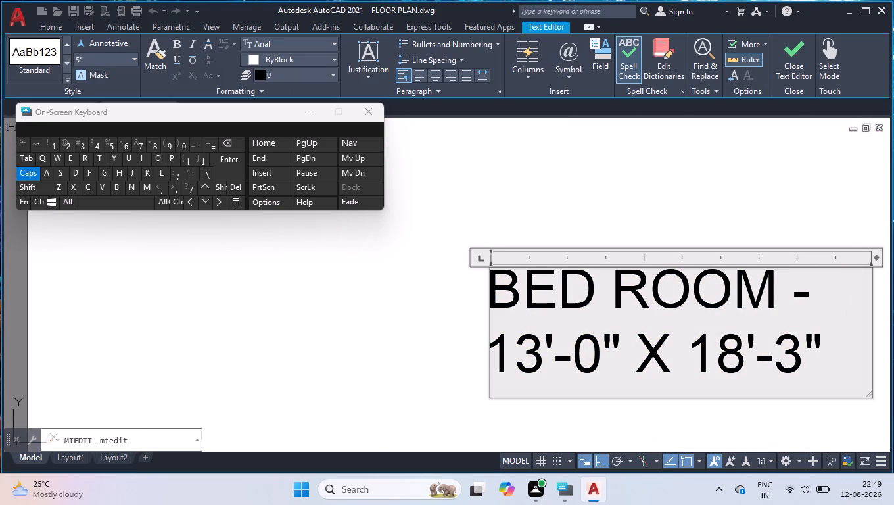
key(3)
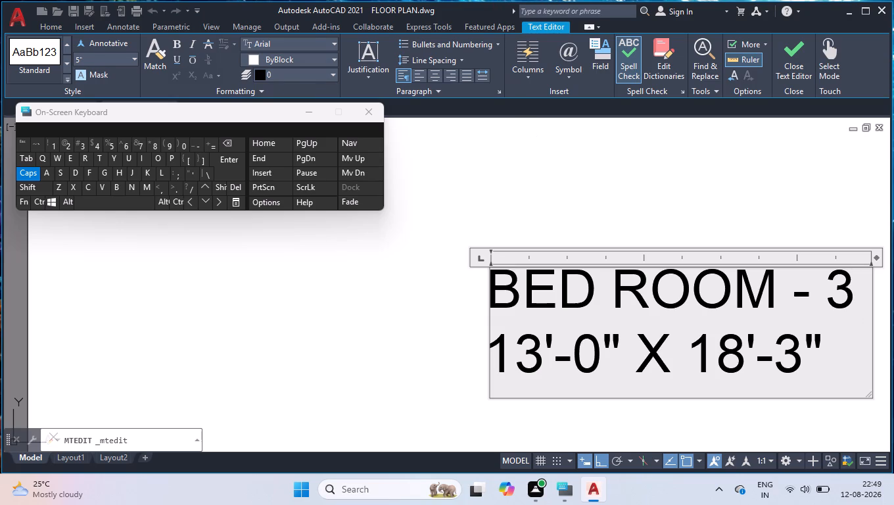
click(532, 149)
Replace the DRESS text in the central living area with FAMILY LOUNGE and 14'-0" X 12'-5", widening the frame to fit two lines.
scroll(548, 200, down, 3)
scroll(565, 258, down, 1)
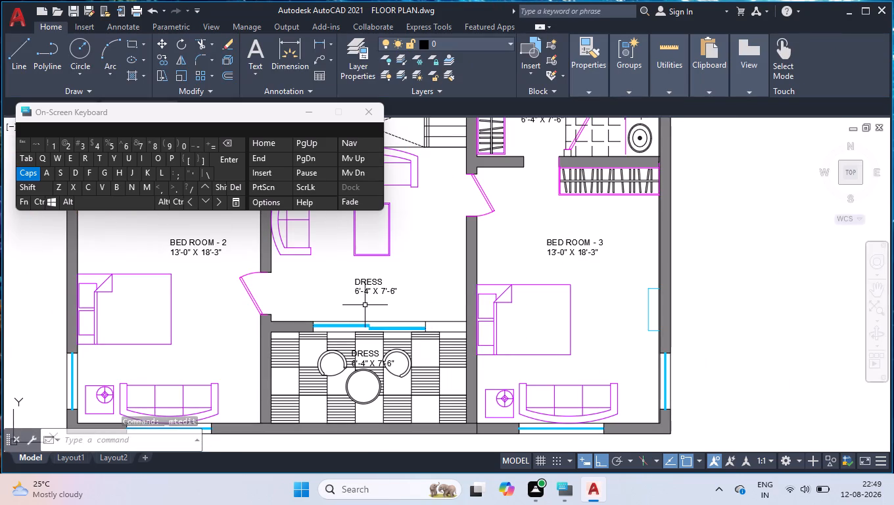
double_click(369, 291)
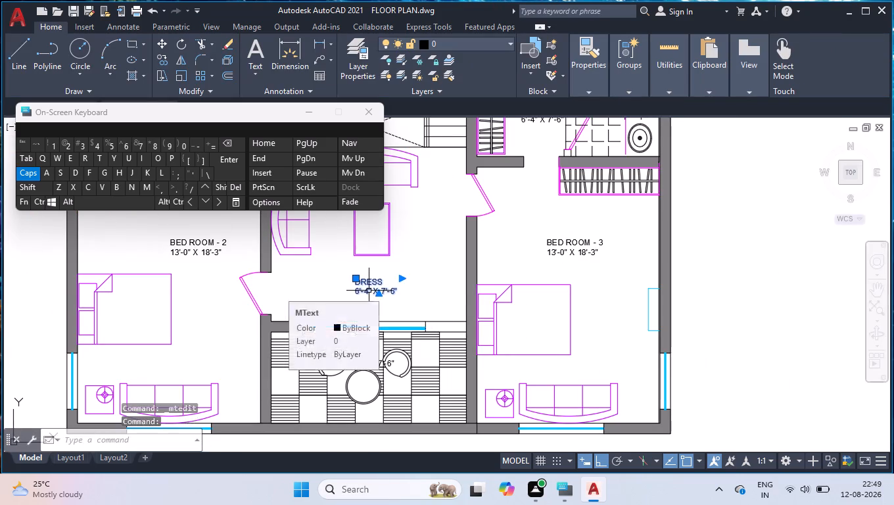
scroll(367, 290, up, 4)
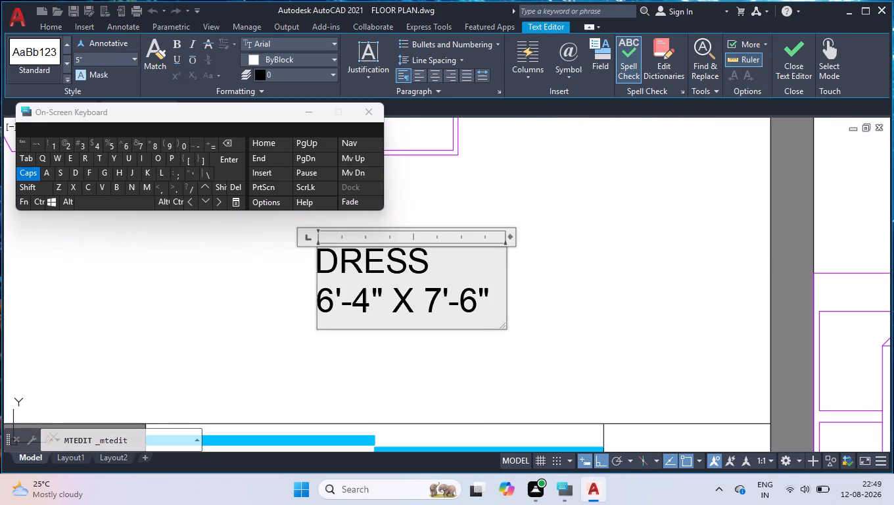
key(ctrl+a)
text(FAMILY LO)
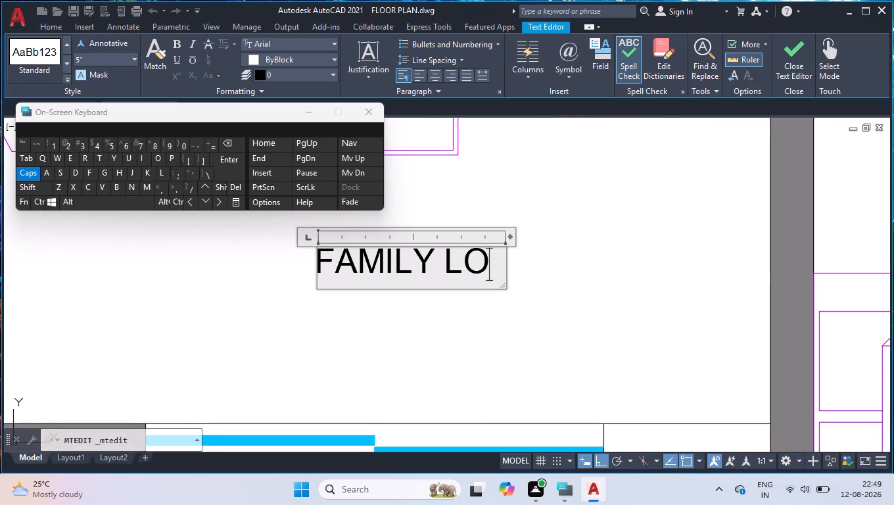
text(UNGE)
key(Return)
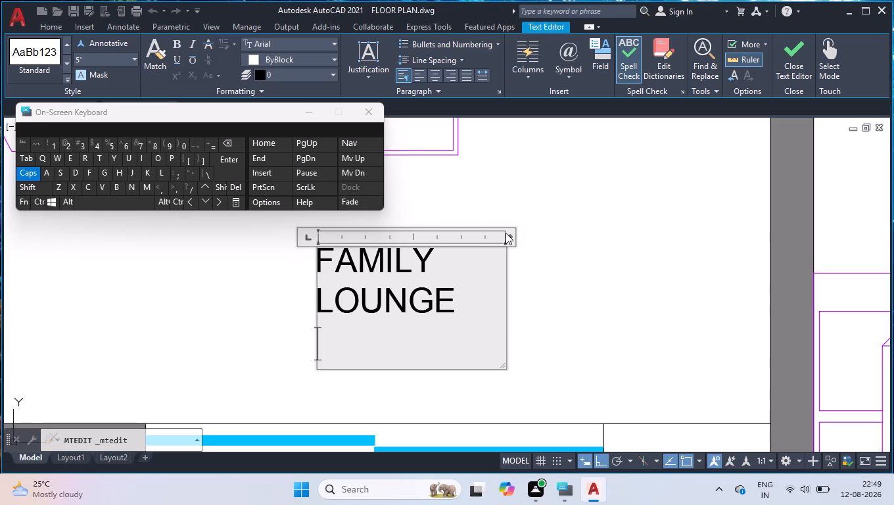
drag(511, 235, 599, 235)
text(14'-0)
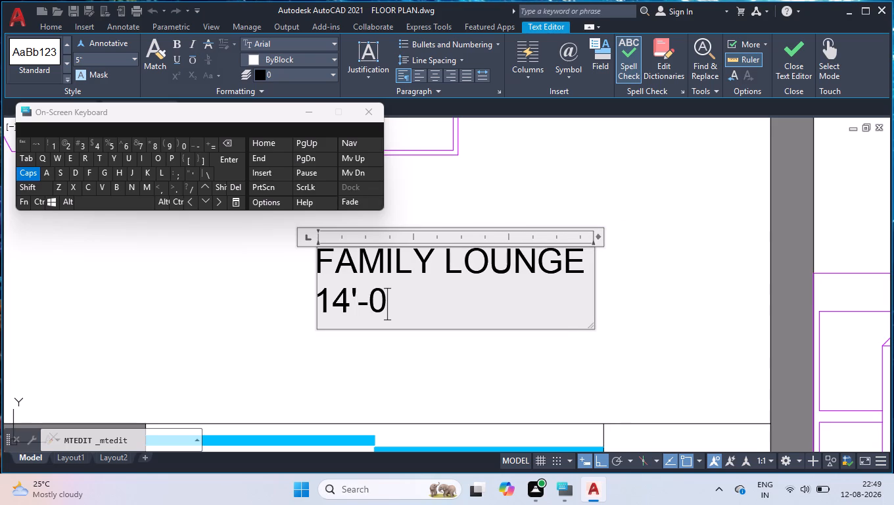
key(shift+quotedbl)
key(space)
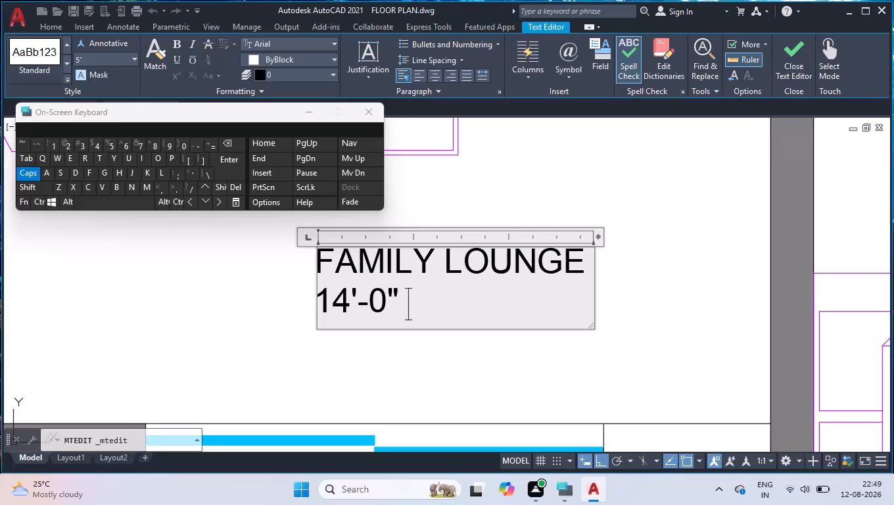
text(X)
key(space)
text(12')
text(-5")
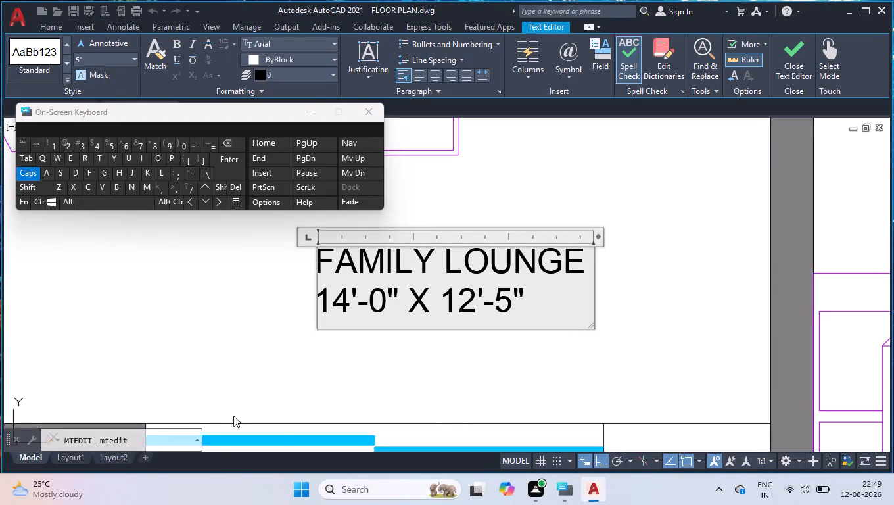
click(210, 295)
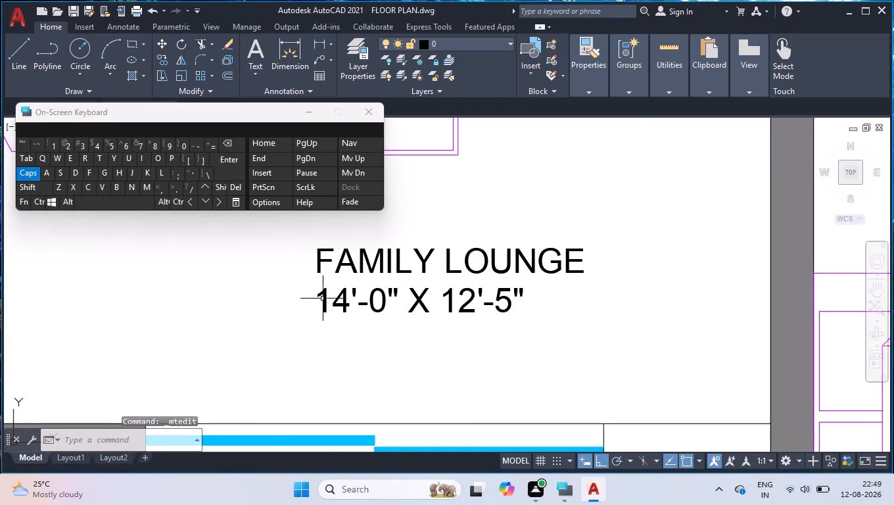
Replace the DRESS text over the tiled area's chairs with SIT OUT and 14'-0" X 6'-6", widening the frame to fit two lines.
scroll(350, 295, down, 3)
scroll(333, 385, up, 3)
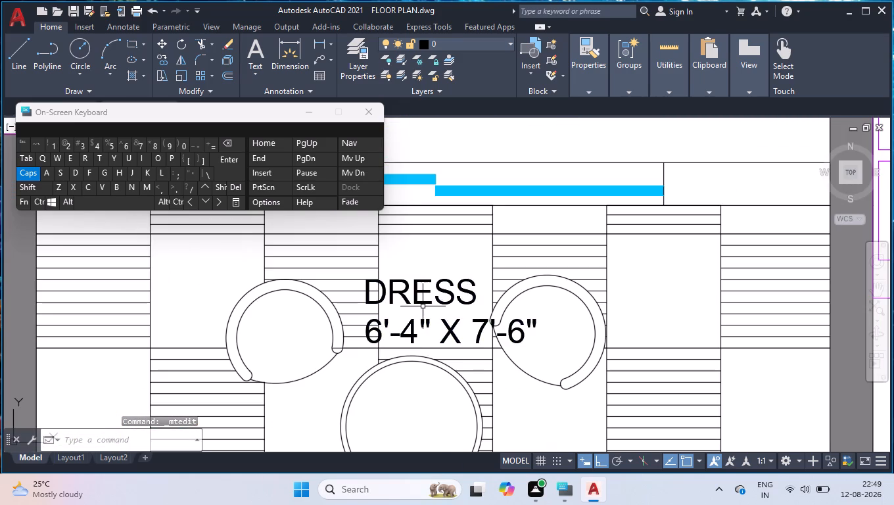
double_click(423, 291)
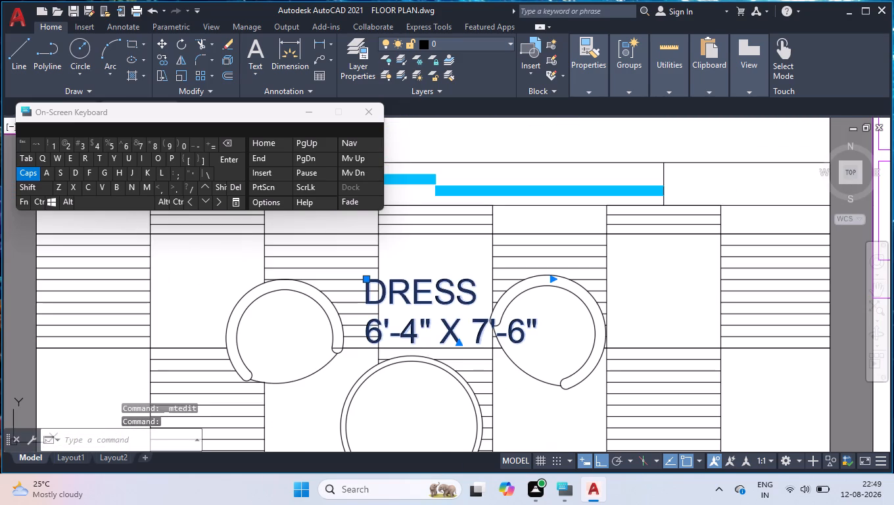
key(ctrl+a)
text(SIT)
key(space)
text(OUT)
key(Return)
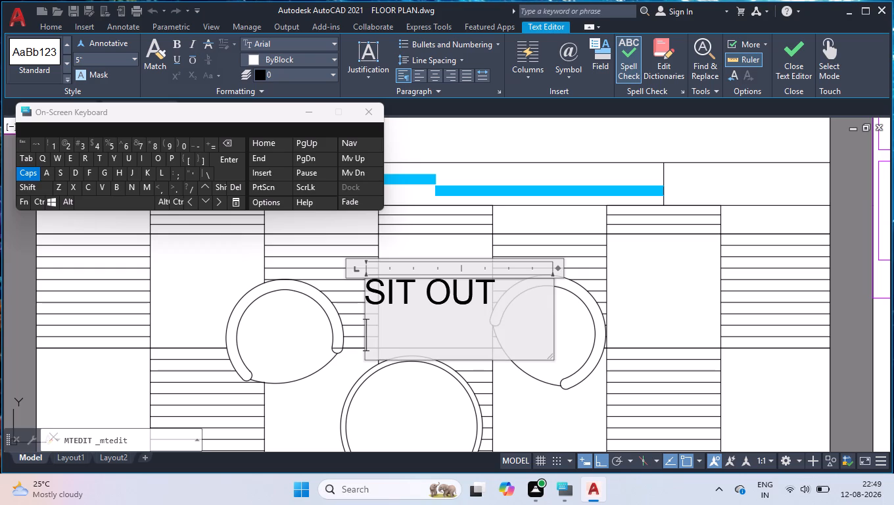
text(14'-0" X)
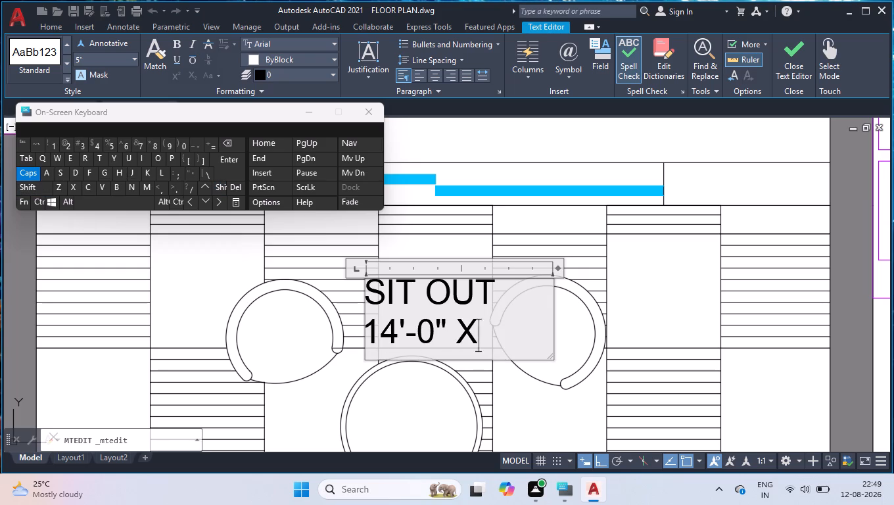
key(space)
text(6')
text(-6")
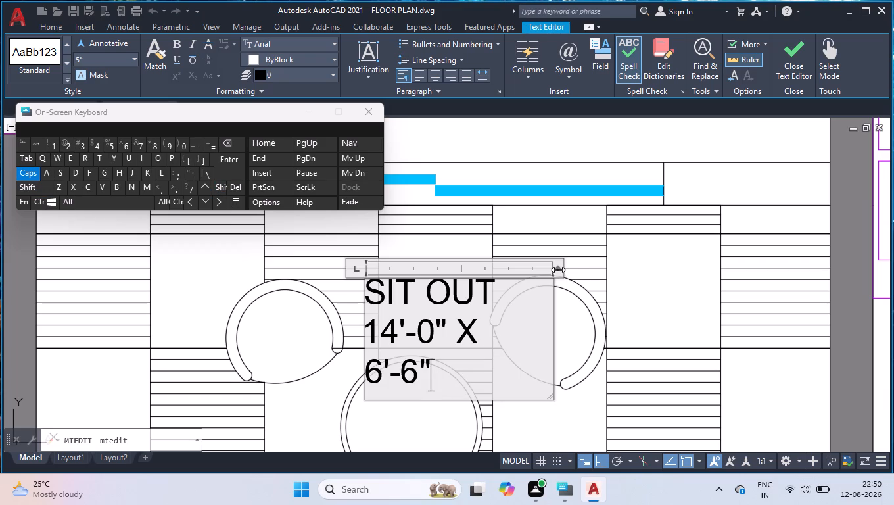
drag(558, 270, 592, 266)
click(587, 151)
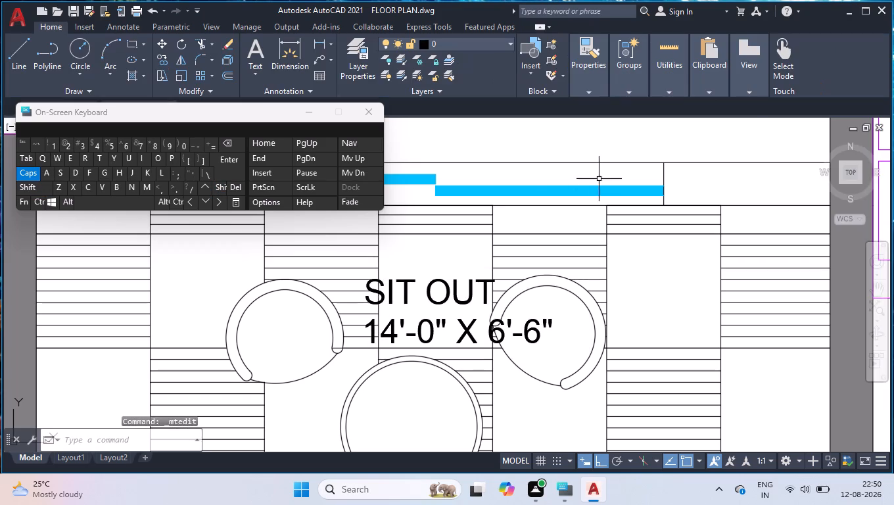
Move the SIT OUT text straight down from between the two chairs onto the round table in the tiled area.
scroll(601, 184, down, 3)
click(567, 212)
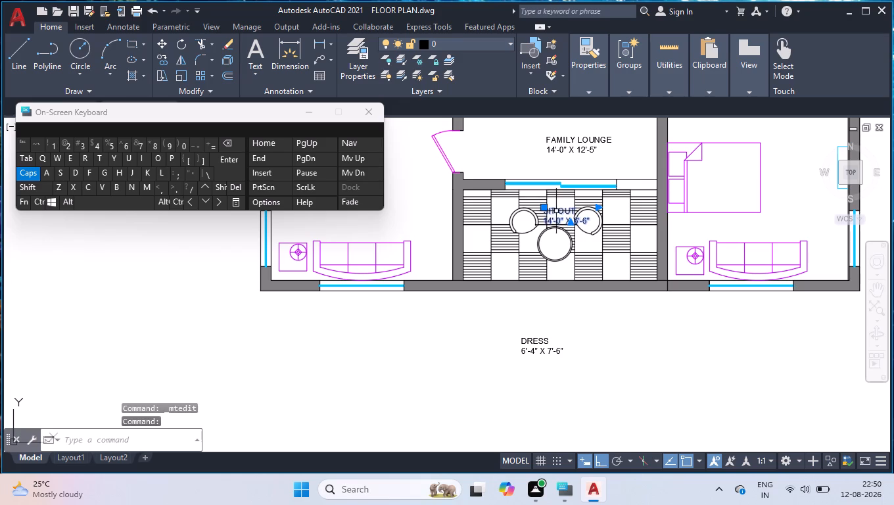
click(544, 207)
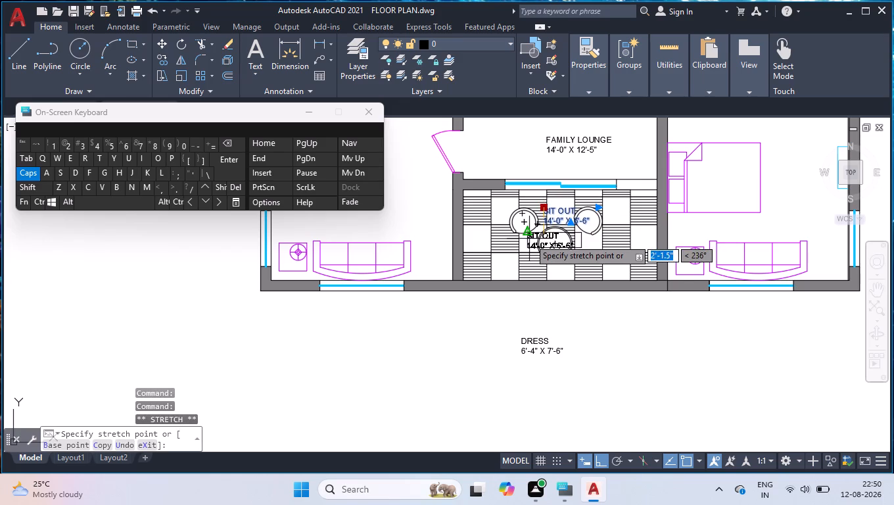
click(529, 241)
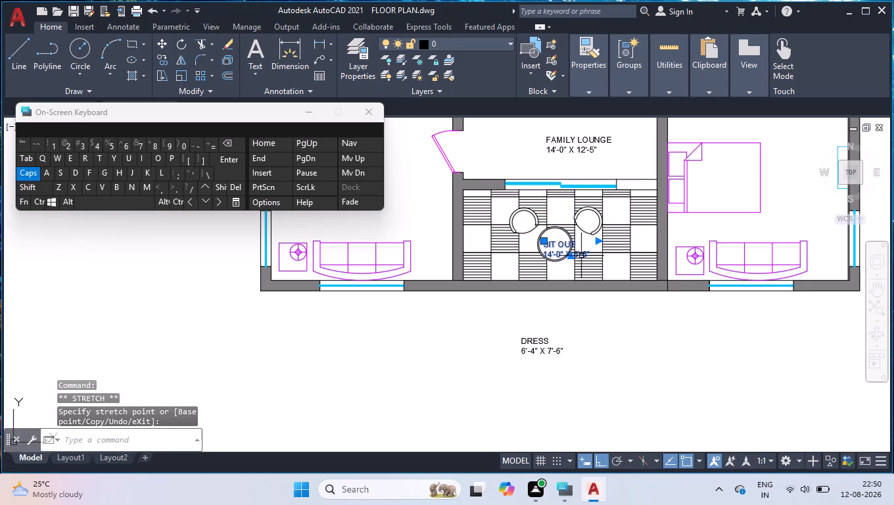
click(604, 356)
click(530, 359)
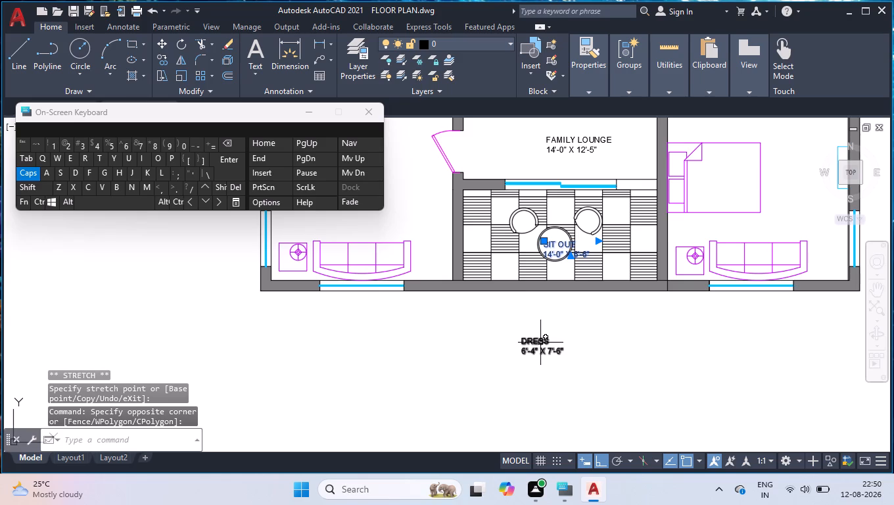
scroll(540, 343, down, 3)
scroll(527, 256, up, 2)
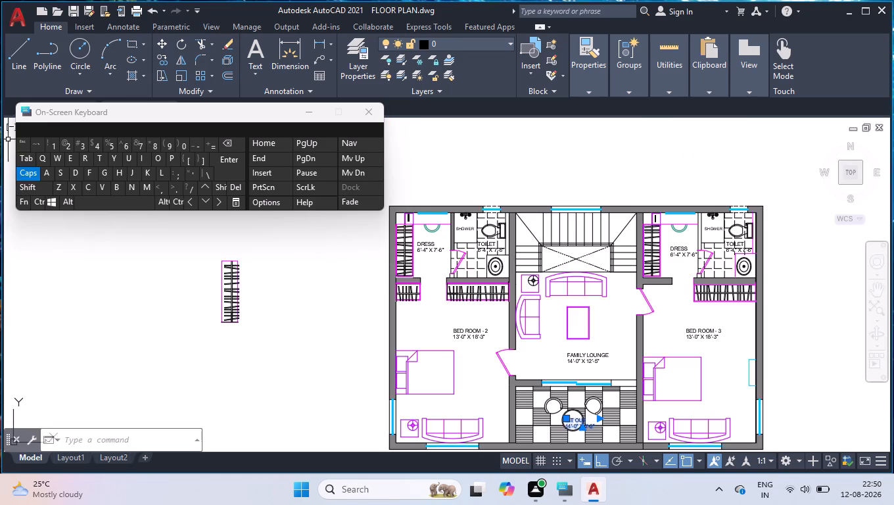
key(Escape)
Stretch the short wall edge line below the west DRESS room's wardrobe to meet the inner face of the outer wall.
scroll(282, 281, down, 1)
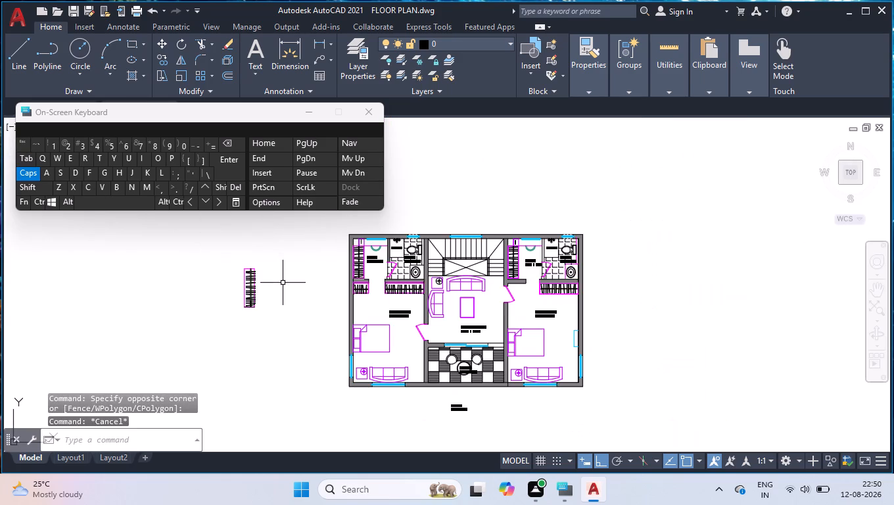
scroll(442, 322, up, 2)
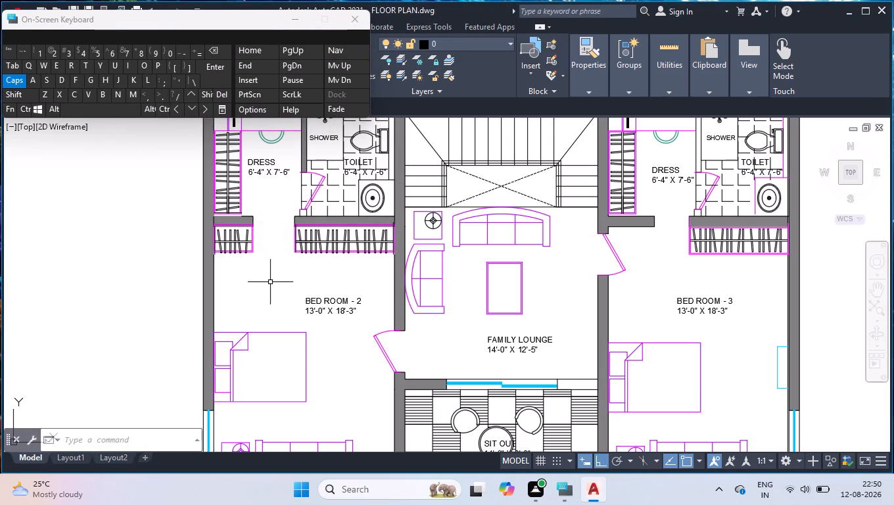
scroll(243, 158, up, 3)
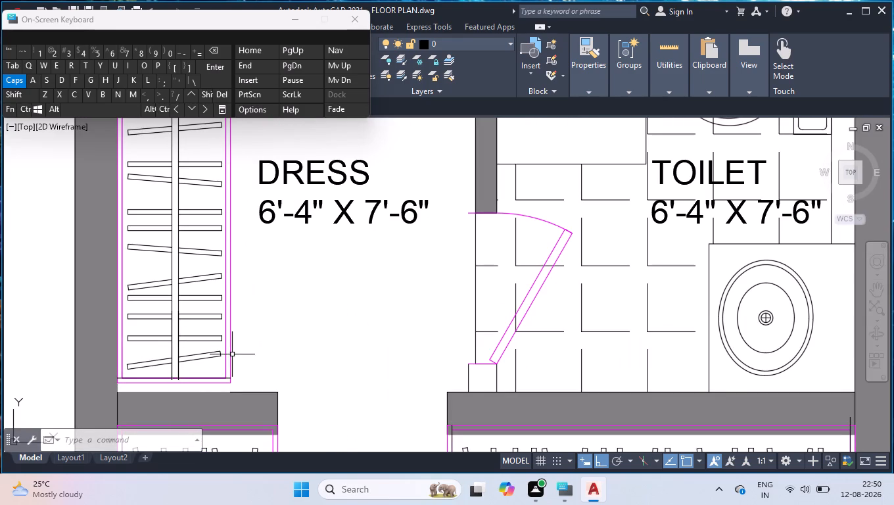
click(255, 393)
click(229, 390)
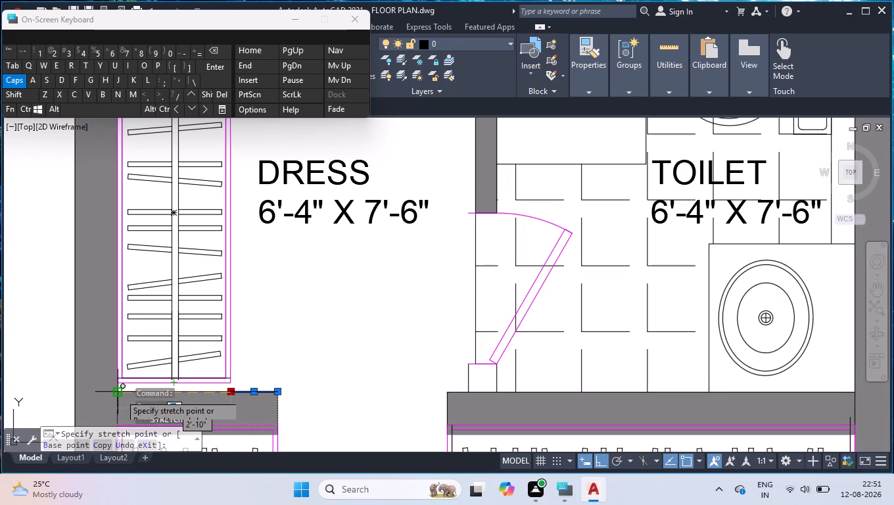
click(120, 394)
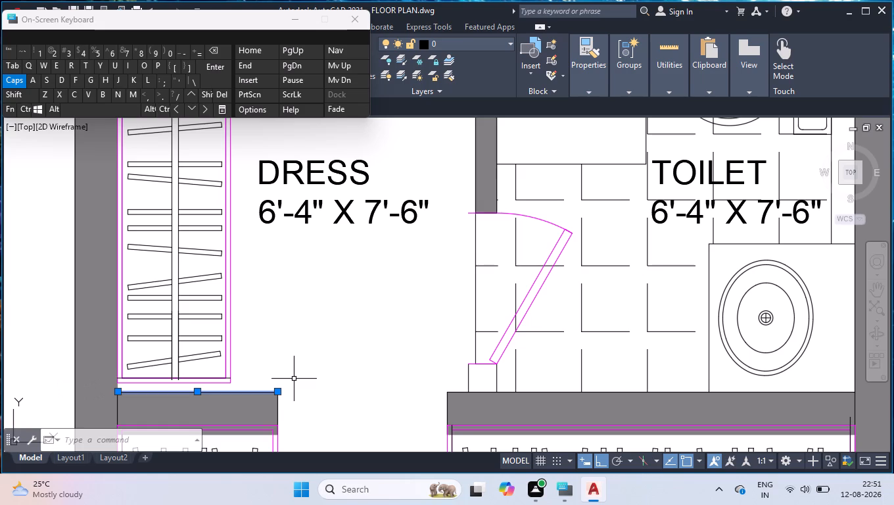
scroll(362, 375, down, 2)
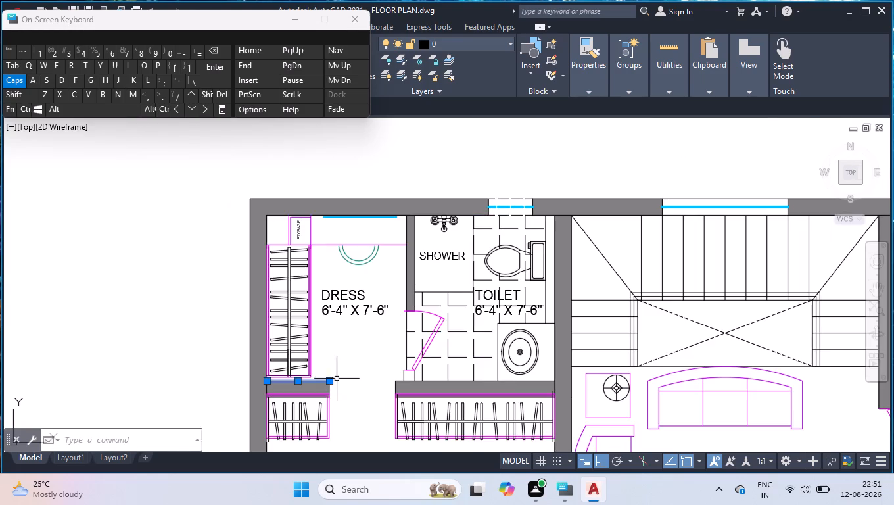
scroll(330, 382, up, 5)
scroll(340, 369, down, 3)
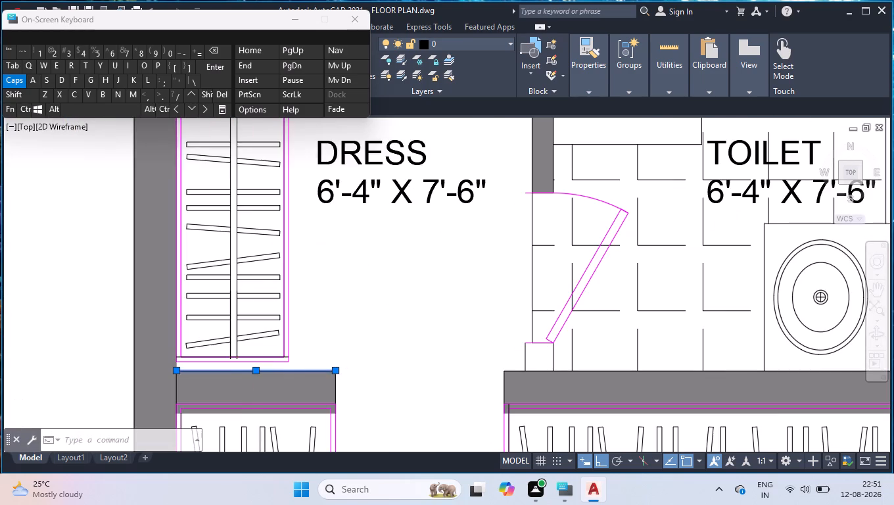
scroll(348, 367, down, 1)
key(Escape)
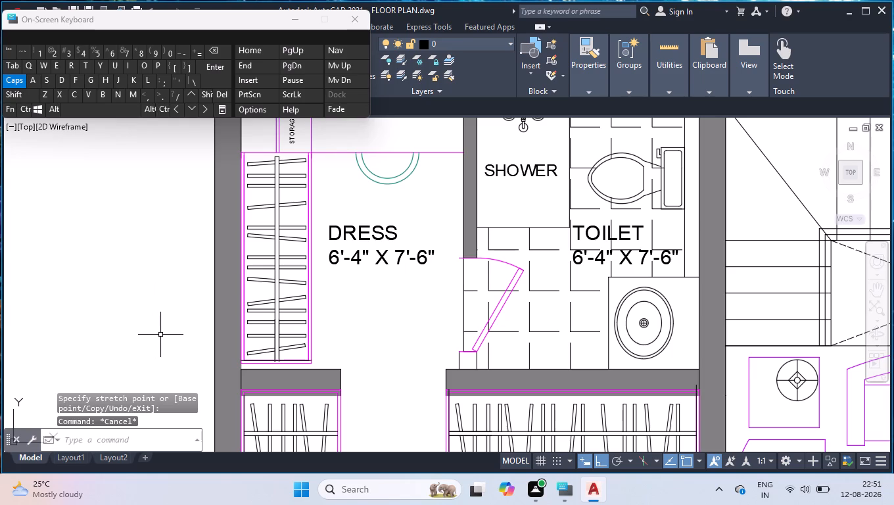
scroll(277, 288, down, 3)
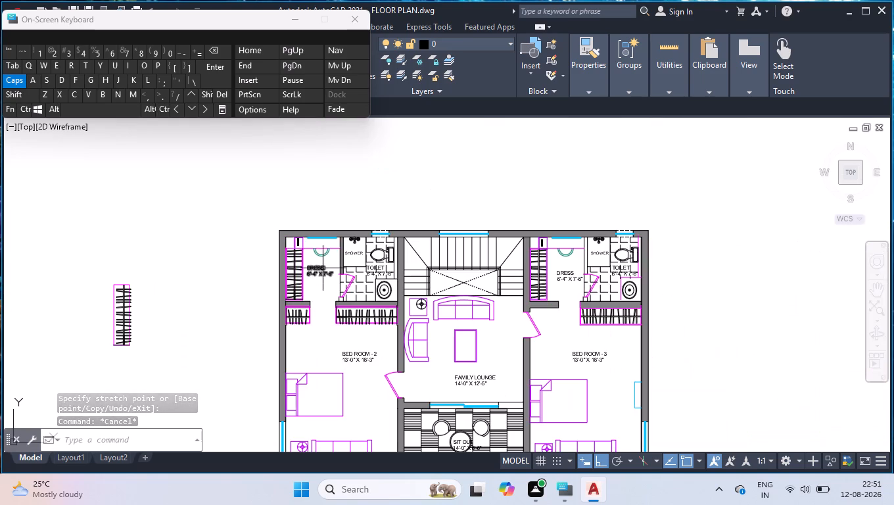